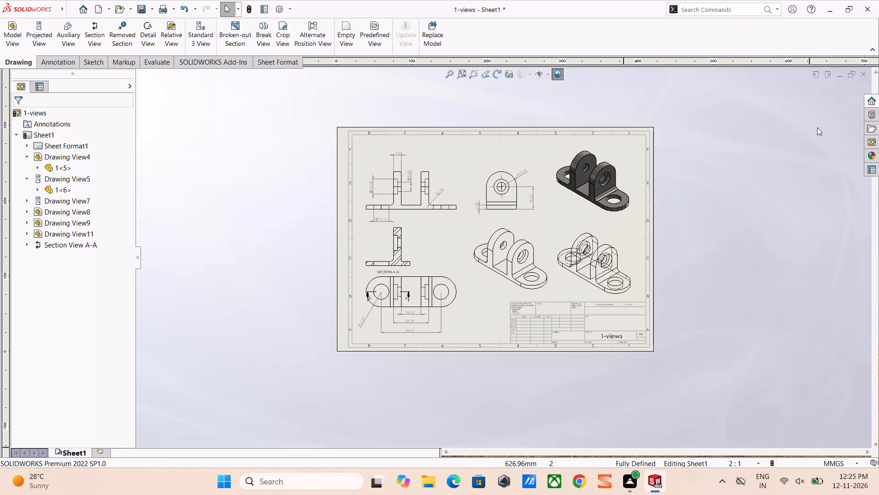
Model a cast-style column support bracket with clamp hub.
Close the open 1-views drawing and the bracket part it was made from.
left_click(864, 76)
left_click(478, 222)
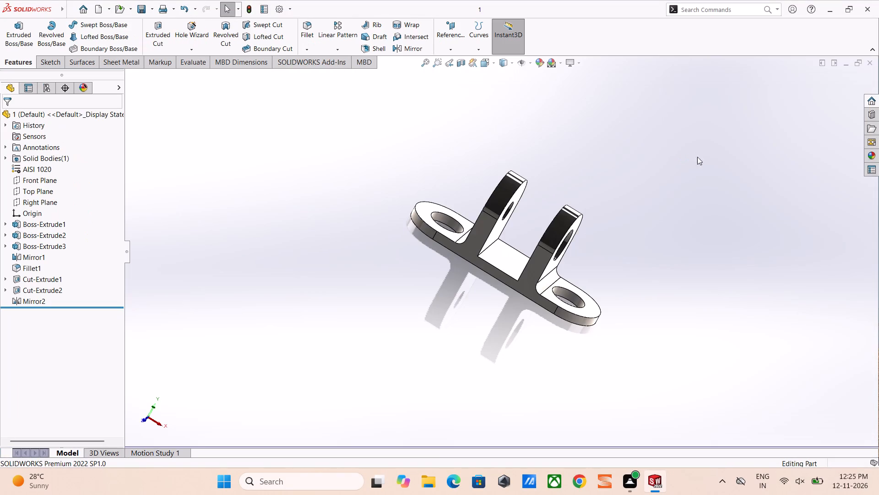
left_click(873, 60)
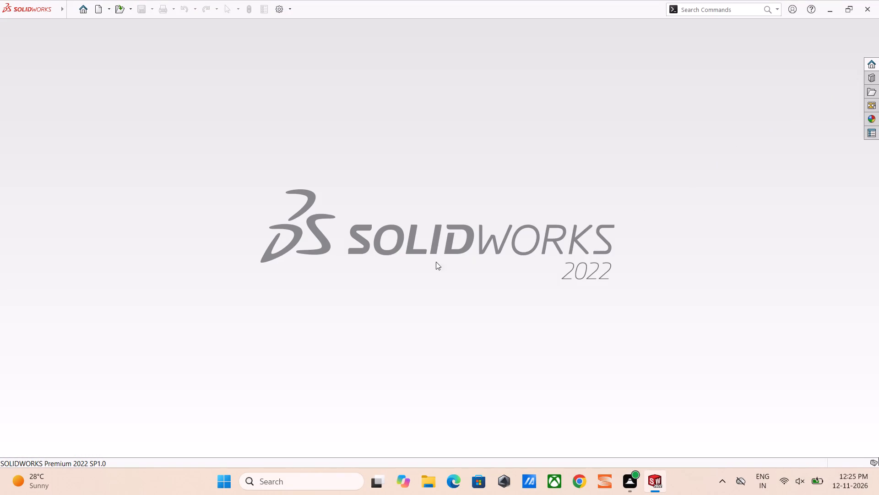
Create a new Part document.
left_click(75, 8)
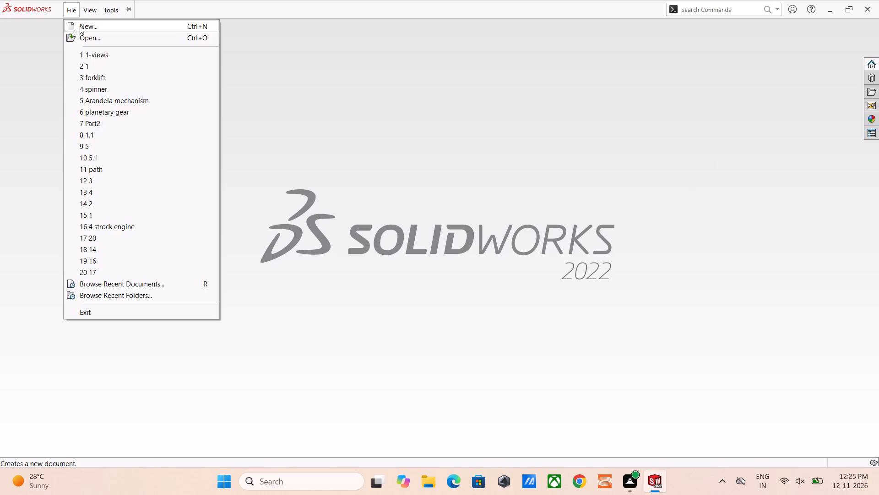
left_click(80, 26)
left_click(219, 234)
left_click(365, 356)
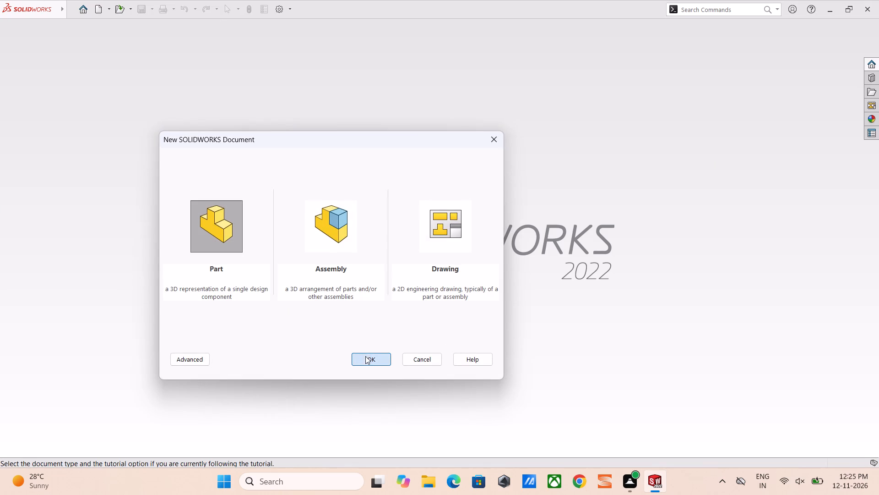
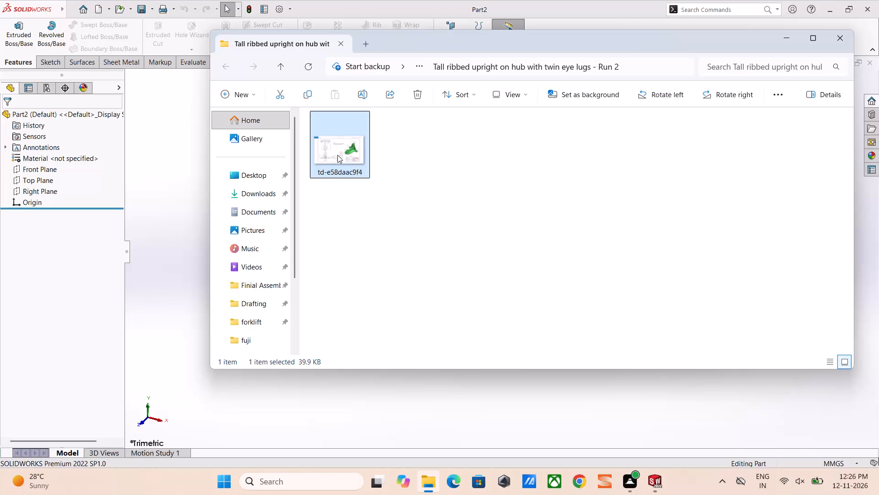
Open the reference drawing image td-e58daac9f4 in the photo viewer to examine the ribbed upright part, and close it again.
double_click(337, 155)
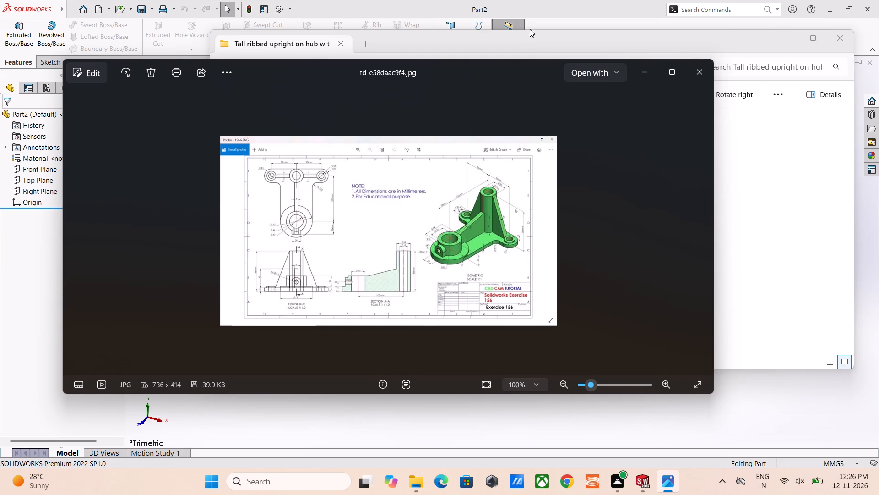
left_click(621, 72)
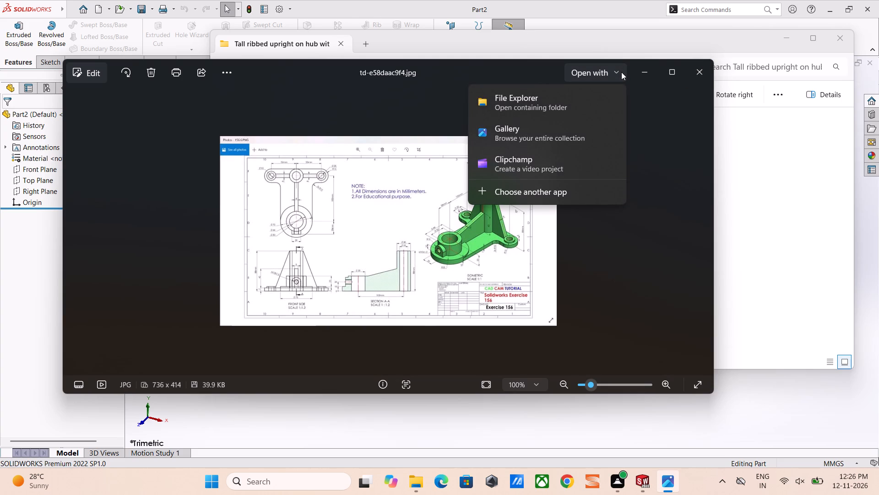
left_click(621, 72)
left_click(695, 71)
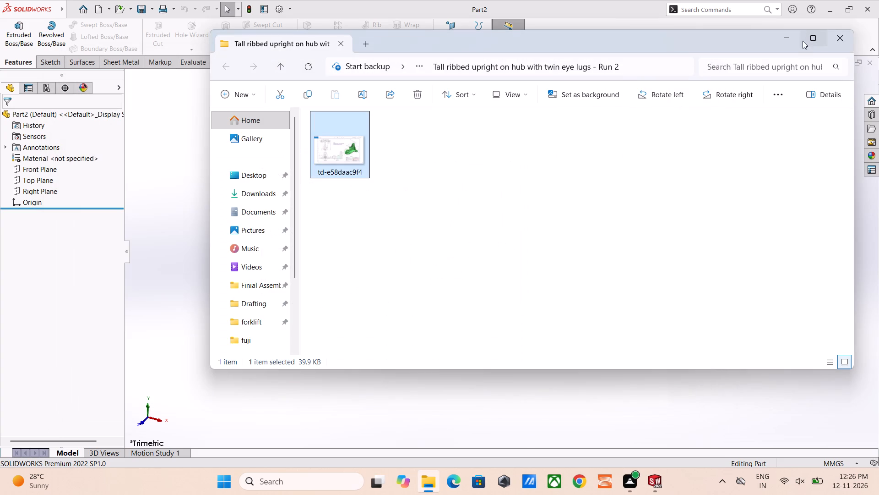
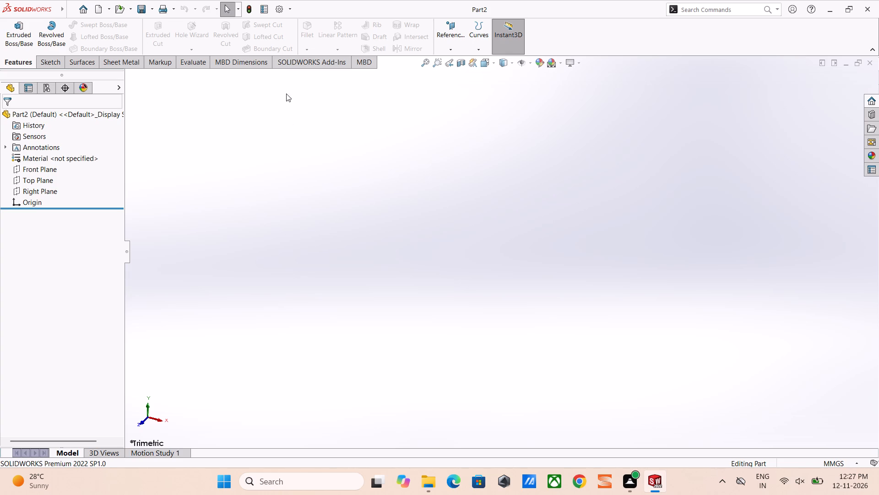
Start a sketch on the Top Plane and draw a circle of about 37 mm radius centred on the origin.
left_click(34, 182)
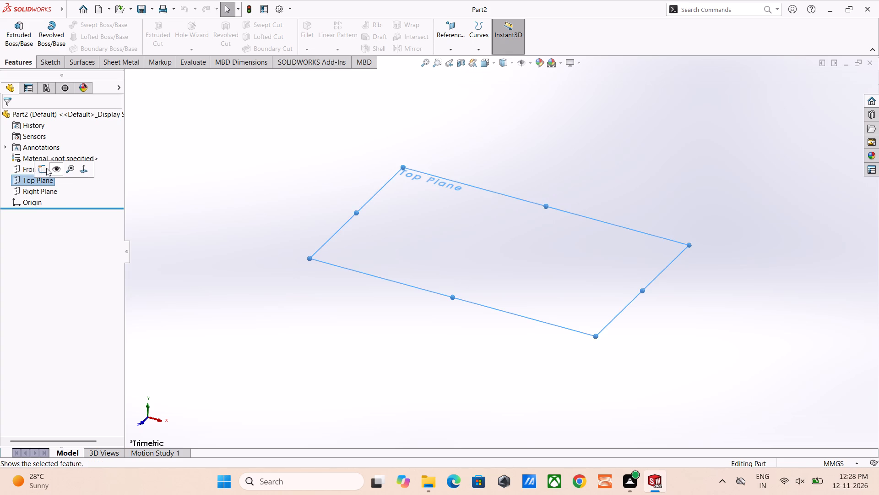
left_click(45, 168)
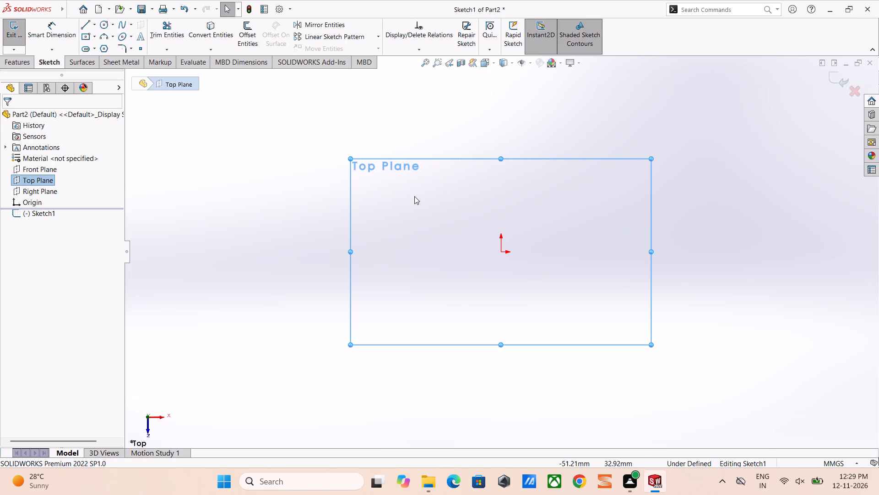
right_click_drag(414, 196, 471, 200)
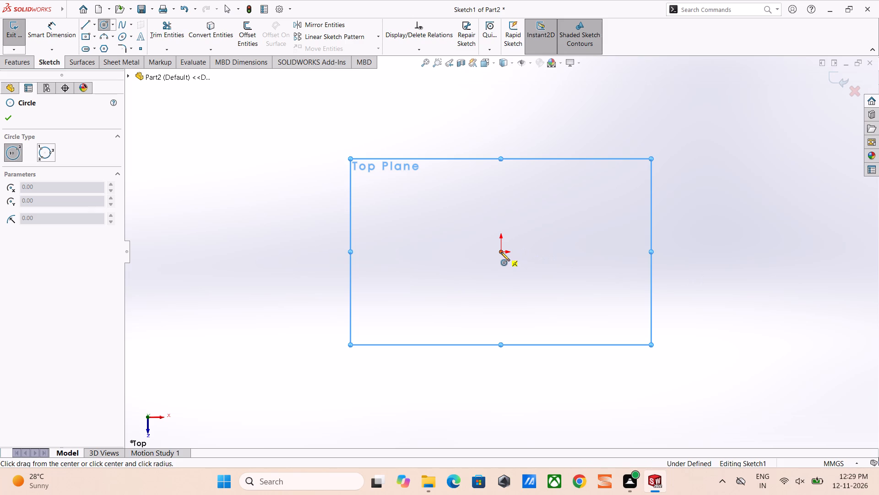
left_click(501, 252)
left_click(553, 288)
Add a diameter dimension to the origin-centred circle and open its value for editing.
right_click_drag(581, 306, 581, 293)
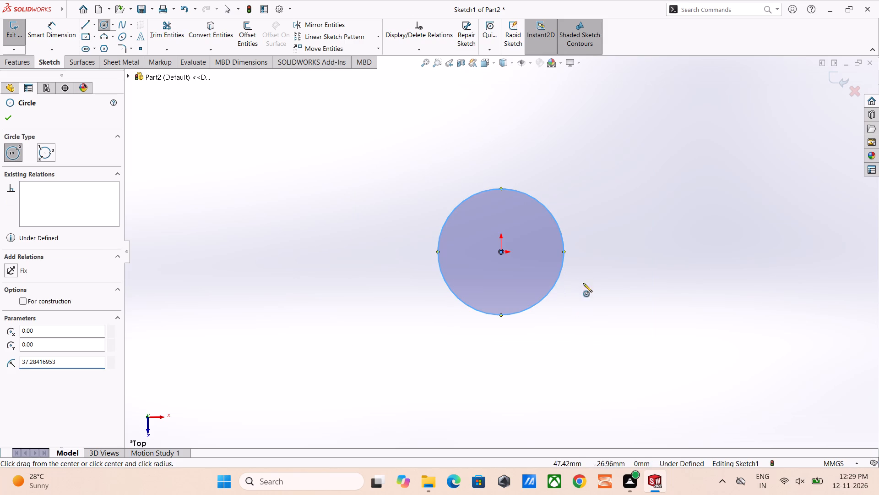
right_click_drag(604, 294, 589, 192)
left_click(554, 289)
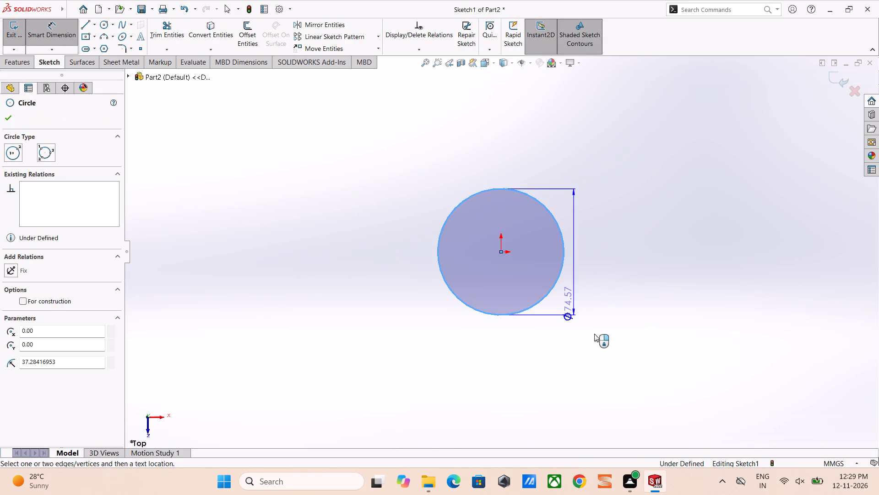
left_click(595, 339)
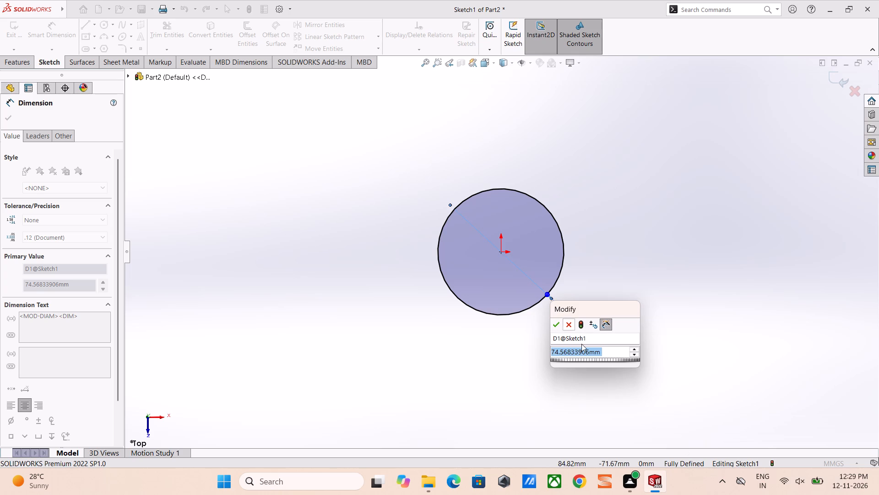
left_click(688, 413)
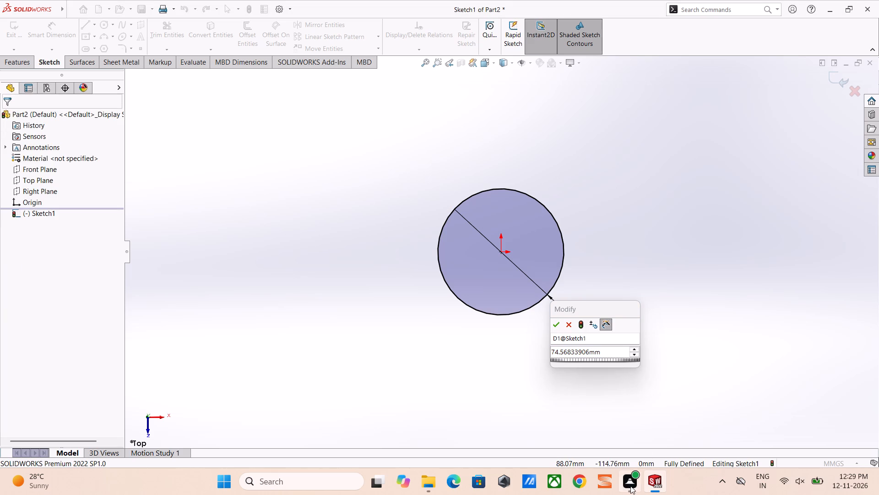
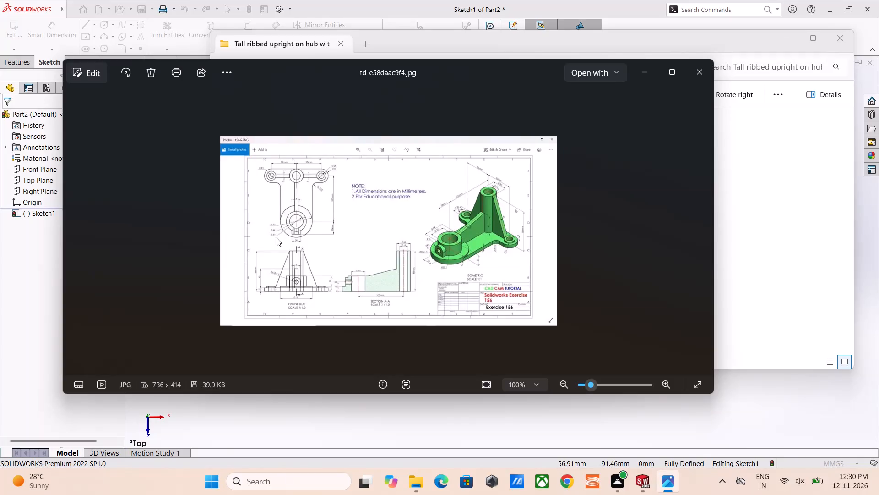
Examine the hub's circle diameters in the top view of the reference drawing and close the image.
left_click_drag(588, 383, 676, 383)
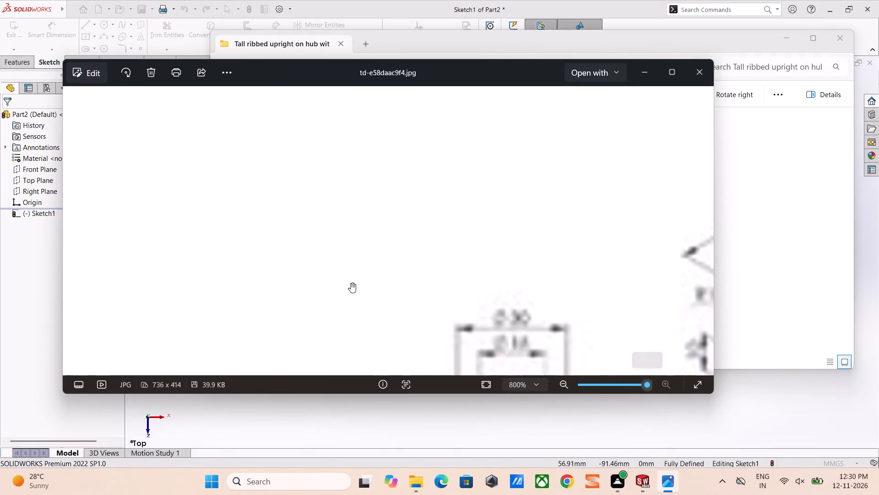
scroll(343, 268, "up", 4)
left_click_drag(623, 382, 600, 382)
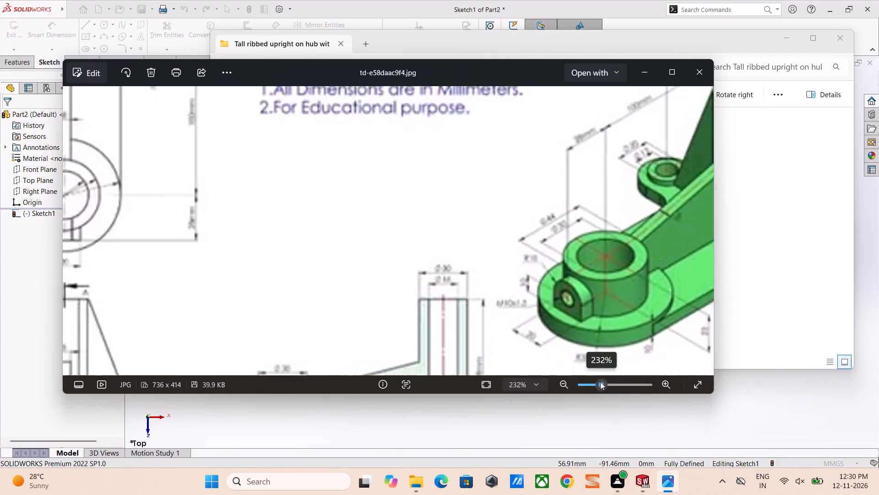
left_click_drag(600, 382, 588, 383)
scroll(327, 243, "down", 4)
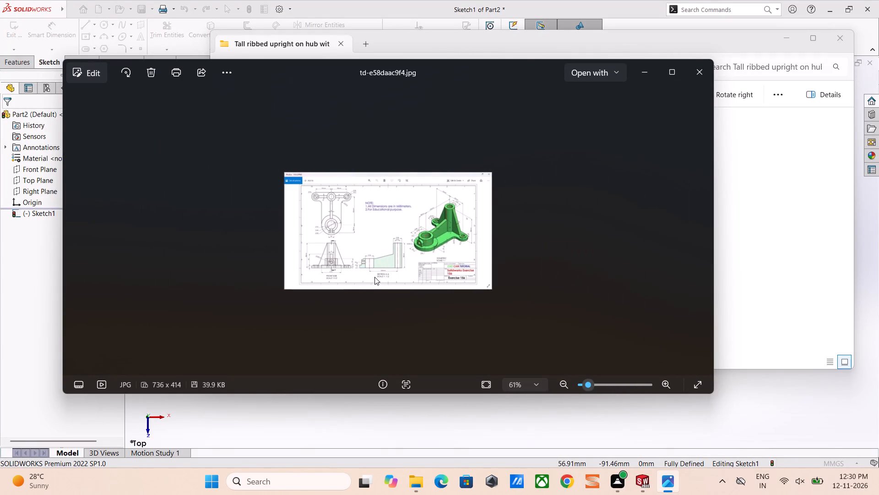
scroll(380, 279, "up", 4)
scroll(240, 227, "up", 4)
scroll(138, 218, "up", 3)
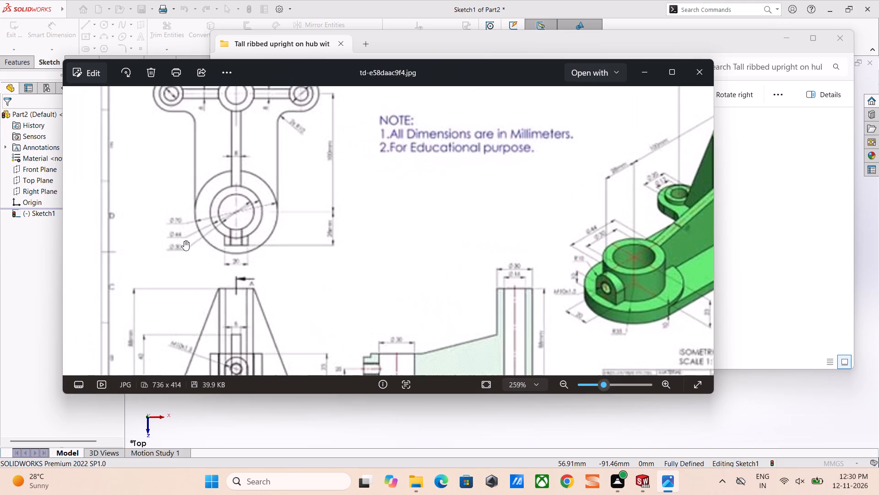
scroll(184, 241, "up", 17)
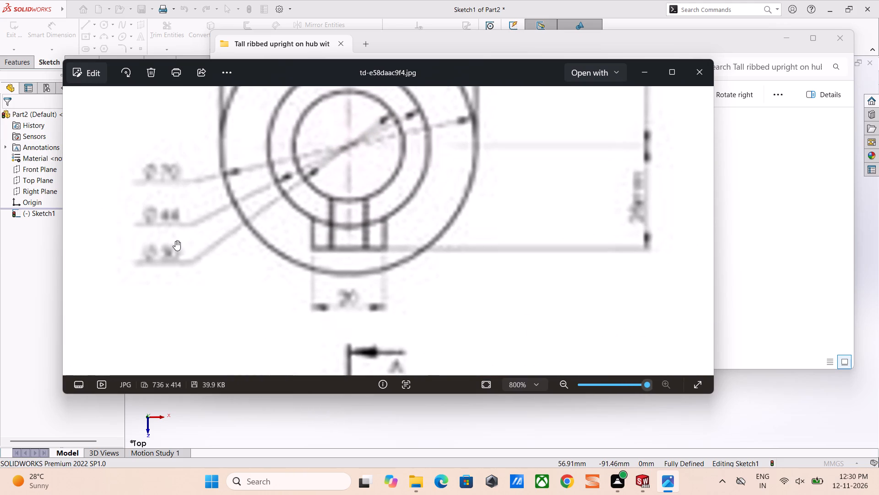
scroll(198, 214, "up", 5)
scroll(192, 214, "down", 1)
scroll(190, 214, "up", 2)
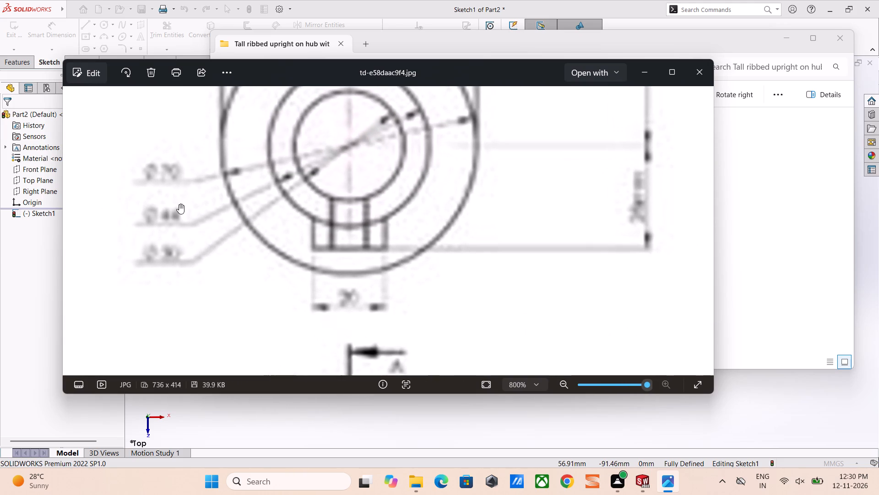
middle_click_drag(192, 170, 193, 270)
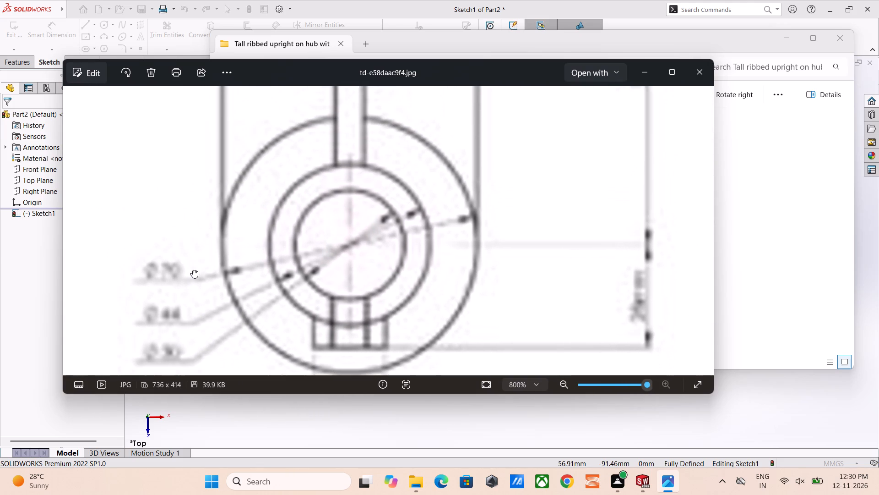
middle_click_drag(193, 270, 194, 268)
scroll(206, 258, "down", 7)
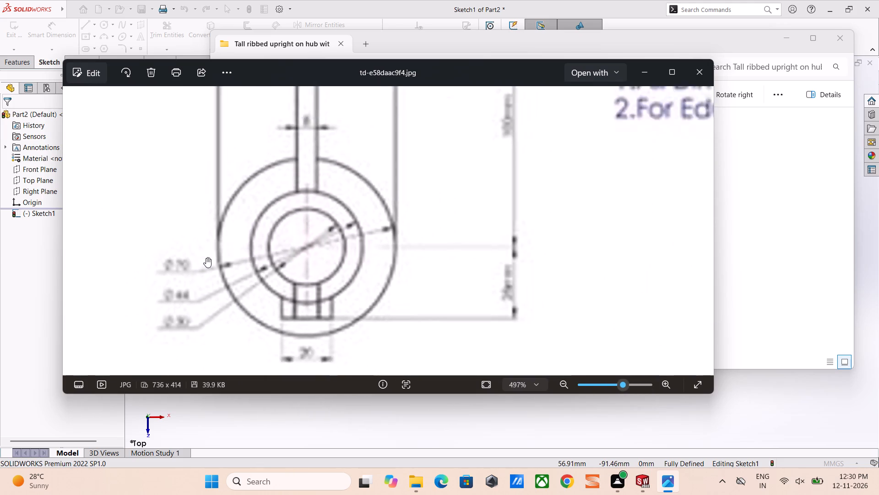
scroll(206, 258, "down", 18)
scroll(213, 251, "down", 4)
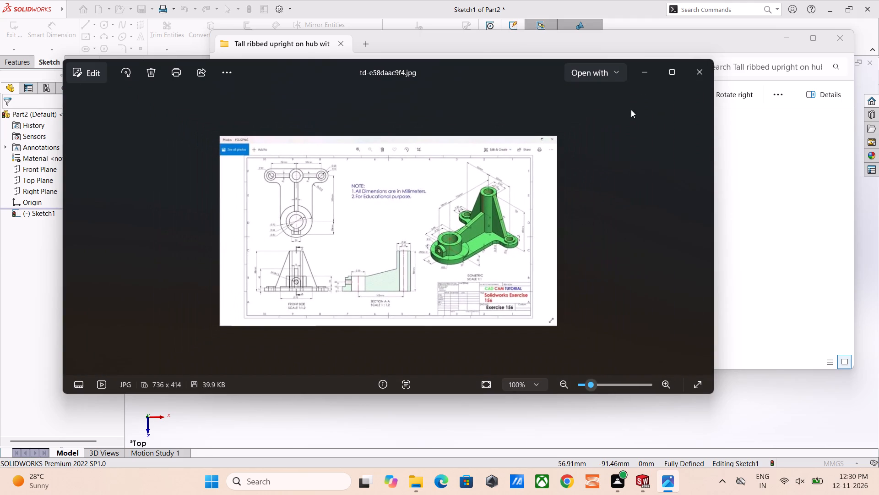
left_click(704, 79)
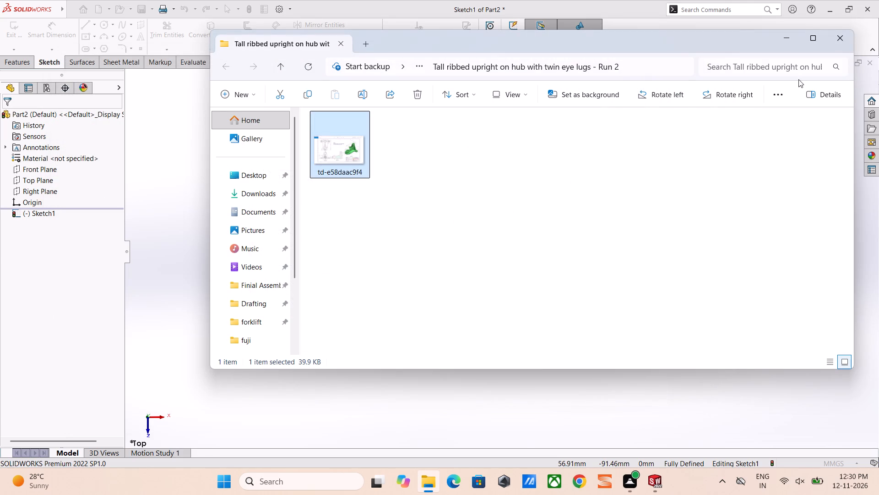
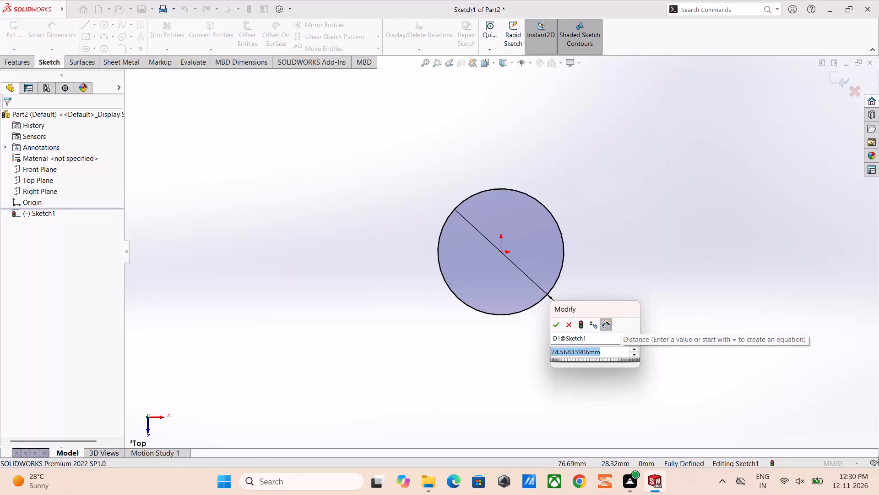
Set the hub circle's diameter to 70 mm.
type("70")
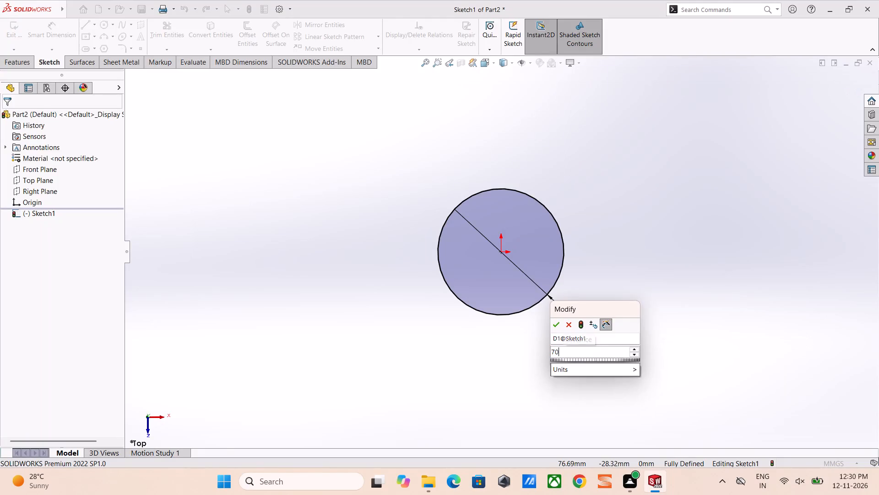
key("Return")
left_click(686, 339)
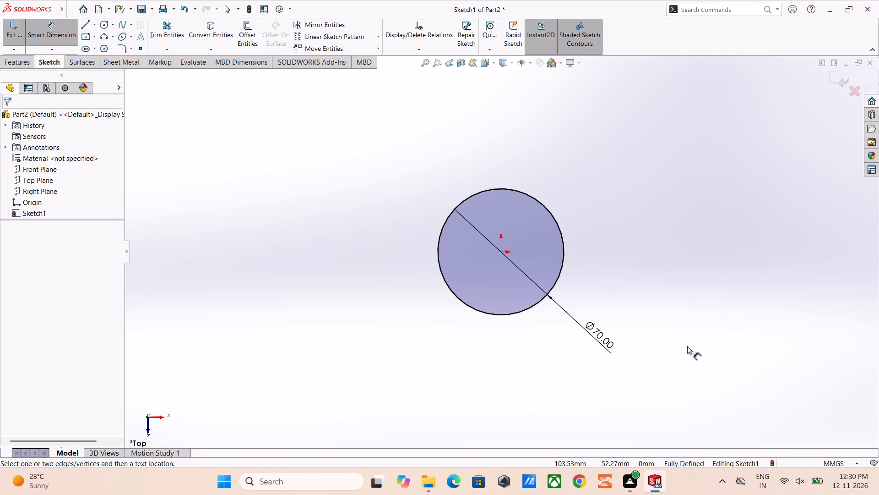
Sketch a vertical line about 151 mm long upward from the origin and convert it to construction geometry.
right_click_drag(688, 346, 646, 362)
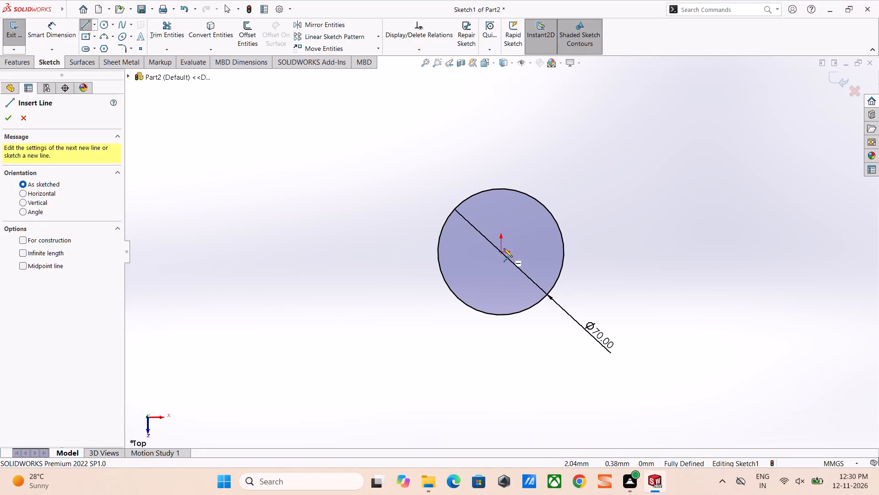
left_click(500, 251)
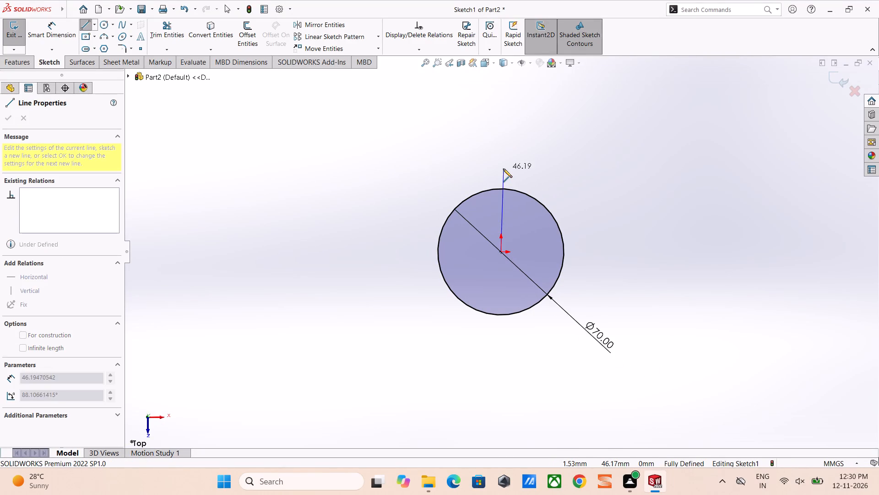
scroll(501, 166, "up", 3)
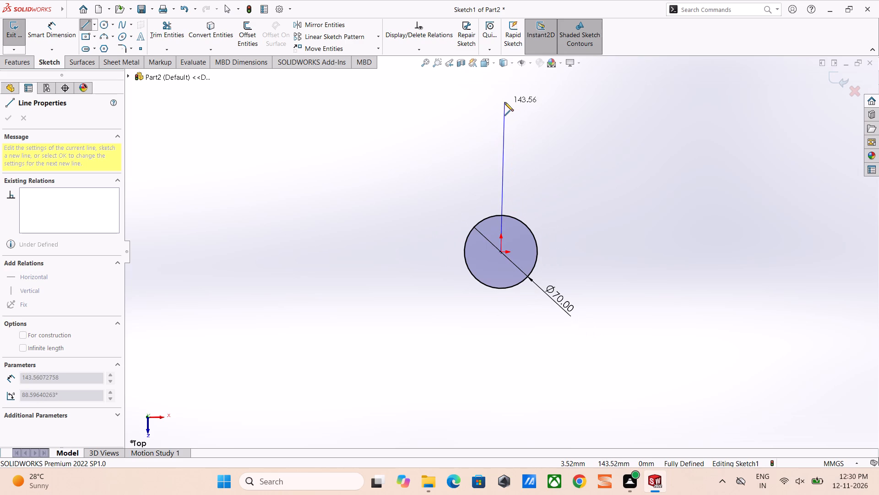
left_click(503, 94)
right_click(503, 94)
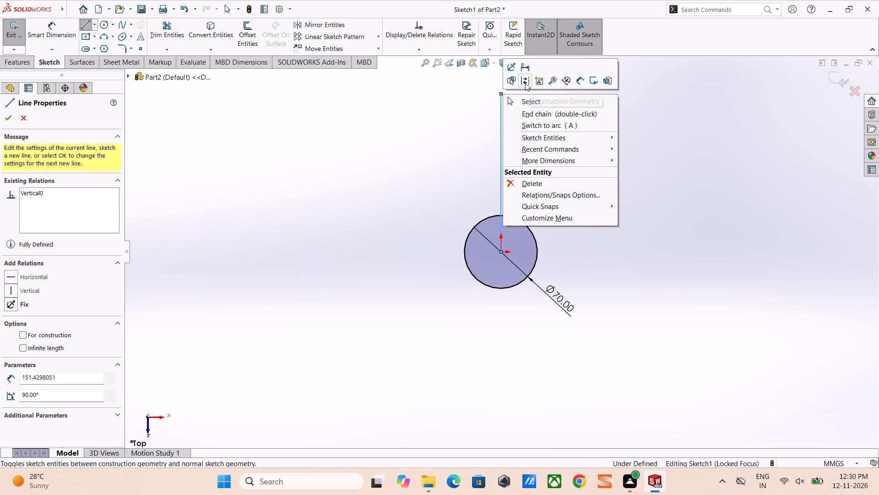
left_click(524, 82)
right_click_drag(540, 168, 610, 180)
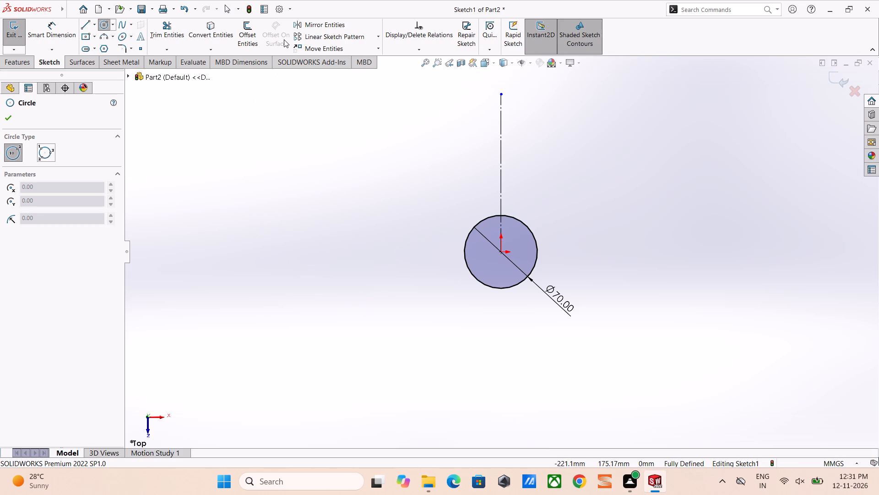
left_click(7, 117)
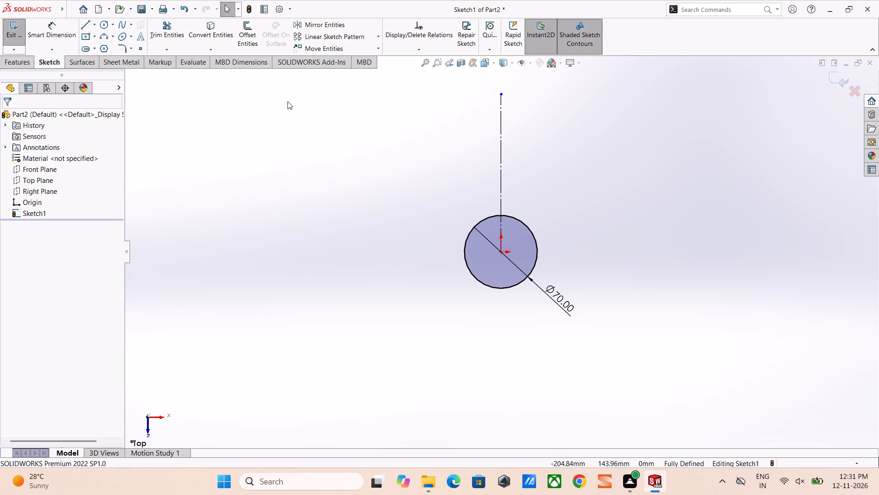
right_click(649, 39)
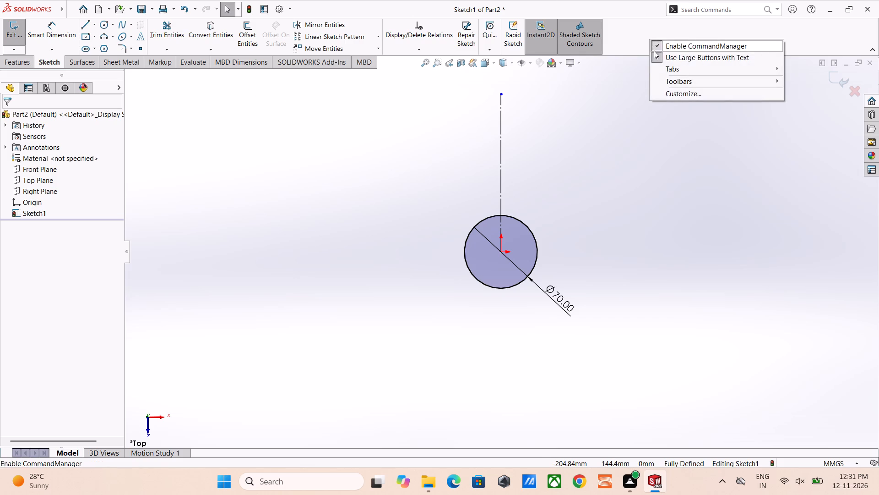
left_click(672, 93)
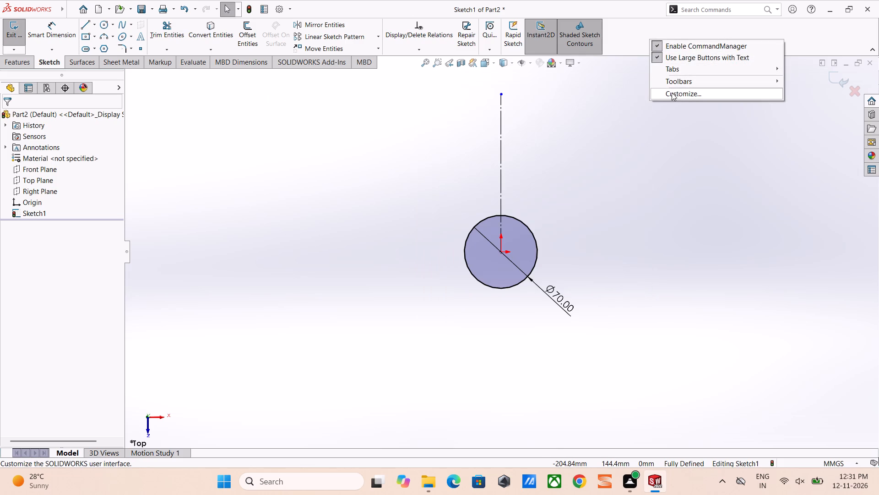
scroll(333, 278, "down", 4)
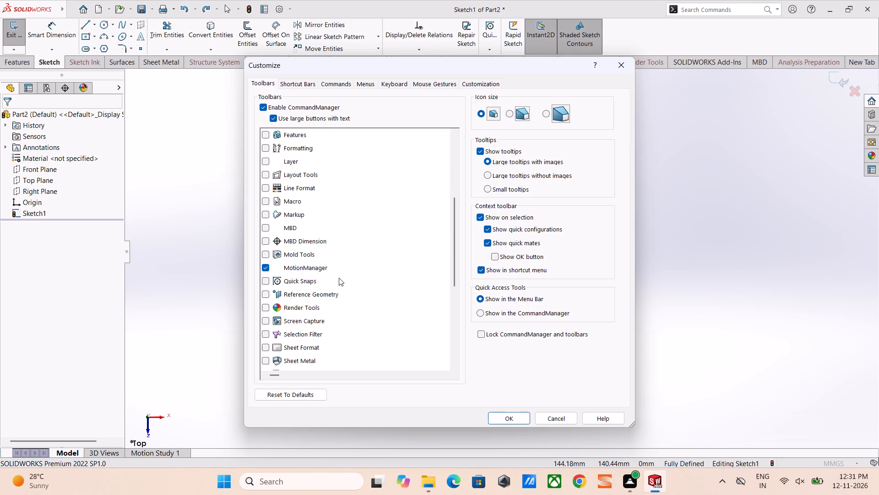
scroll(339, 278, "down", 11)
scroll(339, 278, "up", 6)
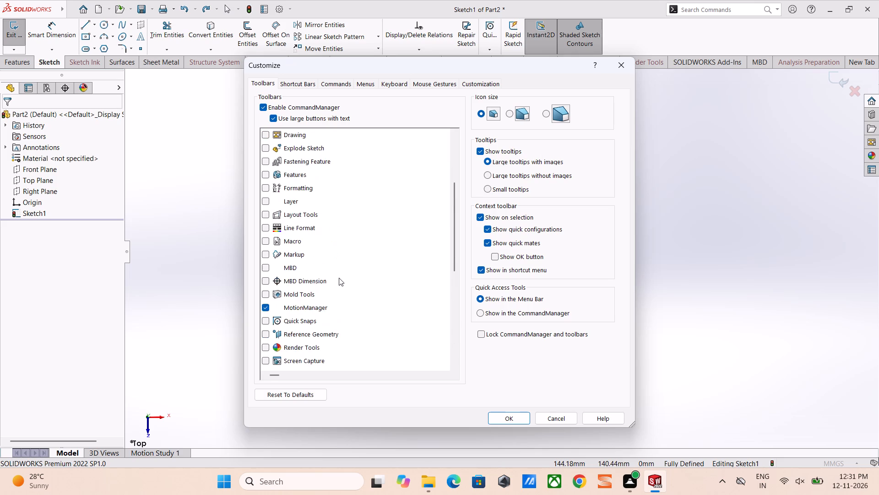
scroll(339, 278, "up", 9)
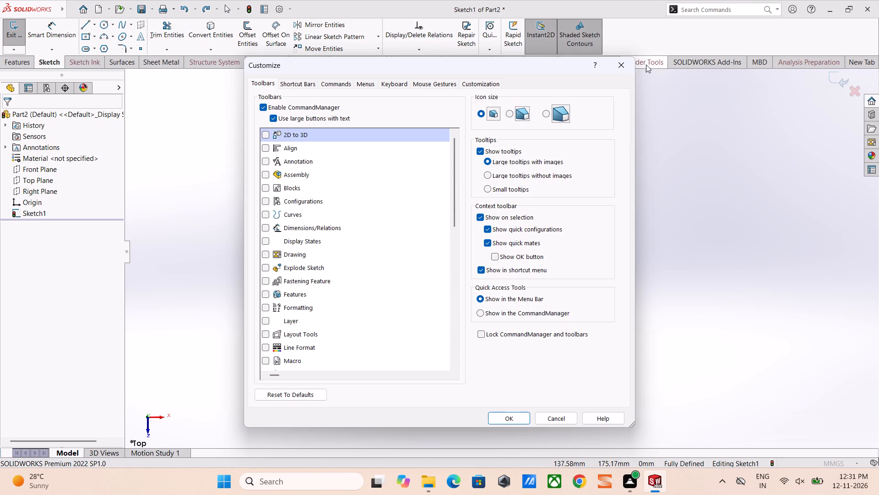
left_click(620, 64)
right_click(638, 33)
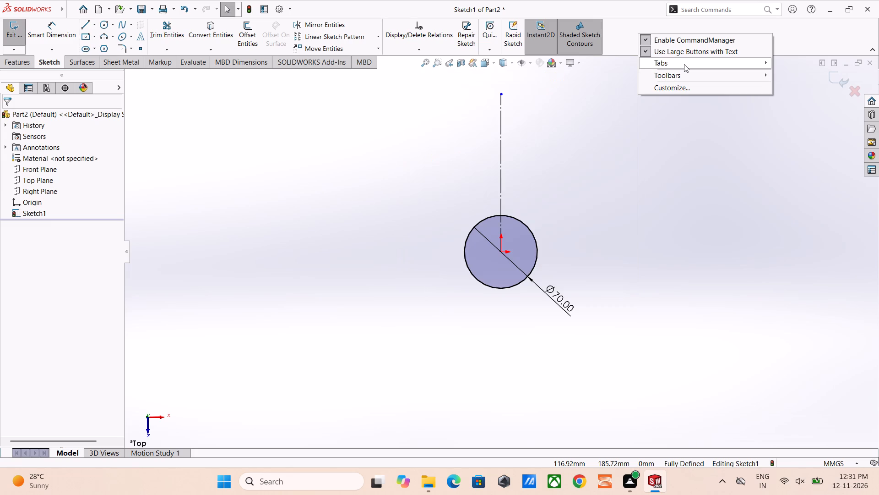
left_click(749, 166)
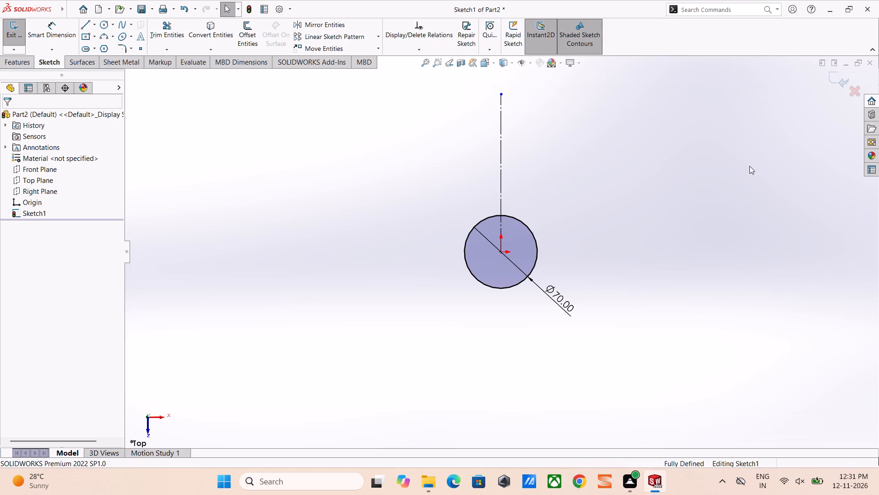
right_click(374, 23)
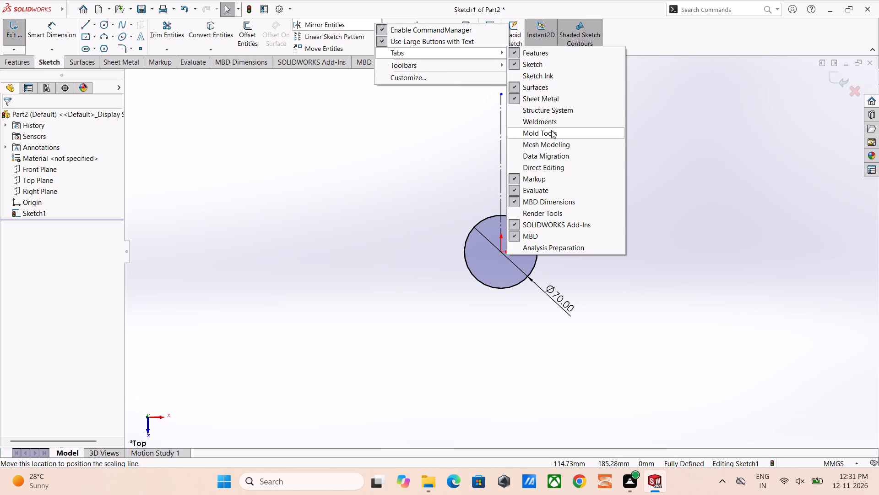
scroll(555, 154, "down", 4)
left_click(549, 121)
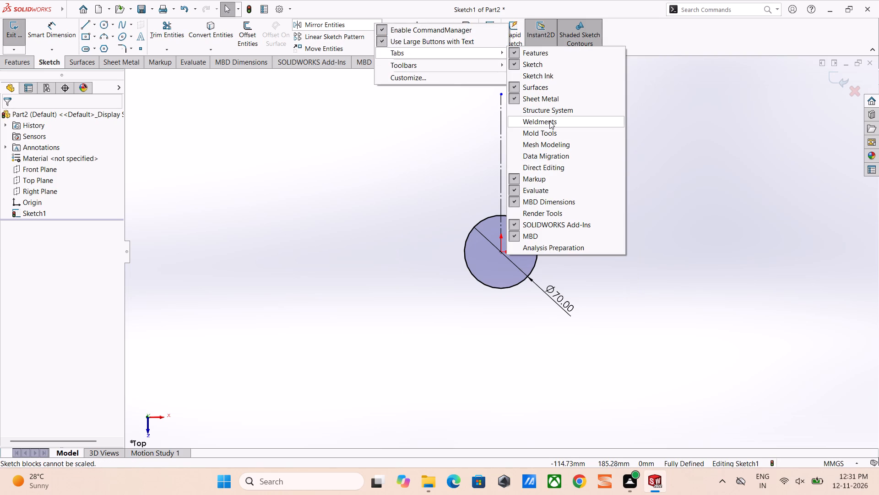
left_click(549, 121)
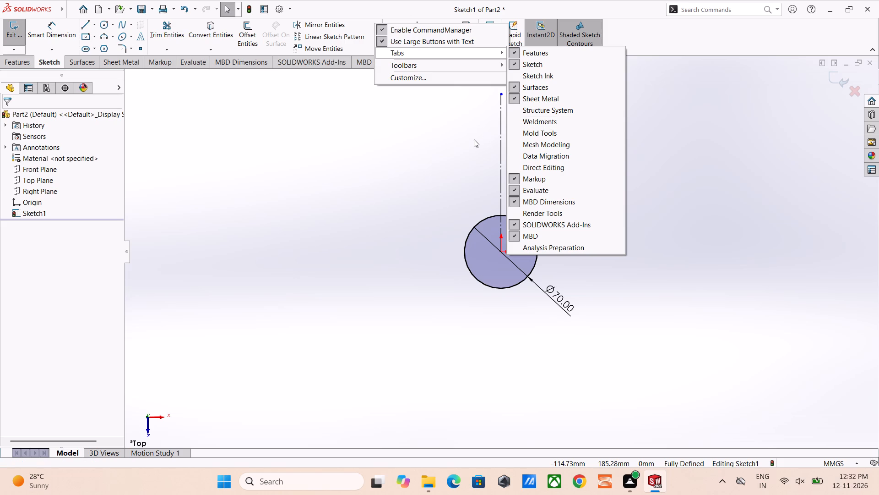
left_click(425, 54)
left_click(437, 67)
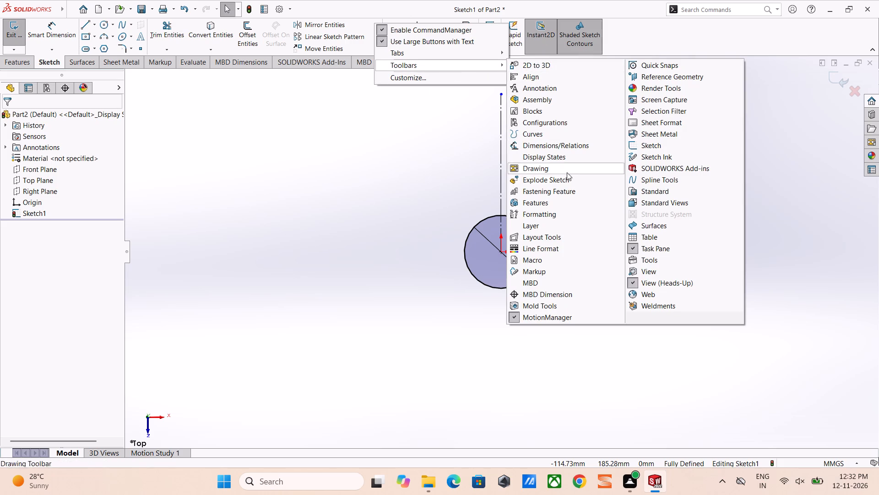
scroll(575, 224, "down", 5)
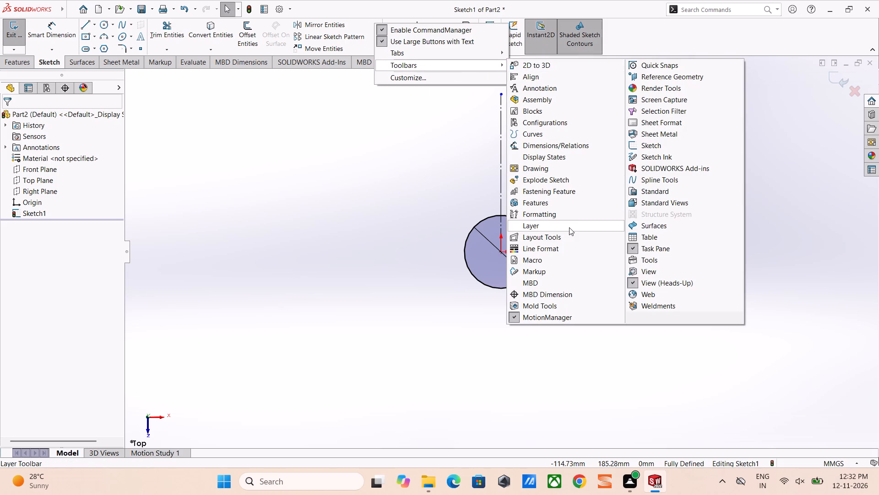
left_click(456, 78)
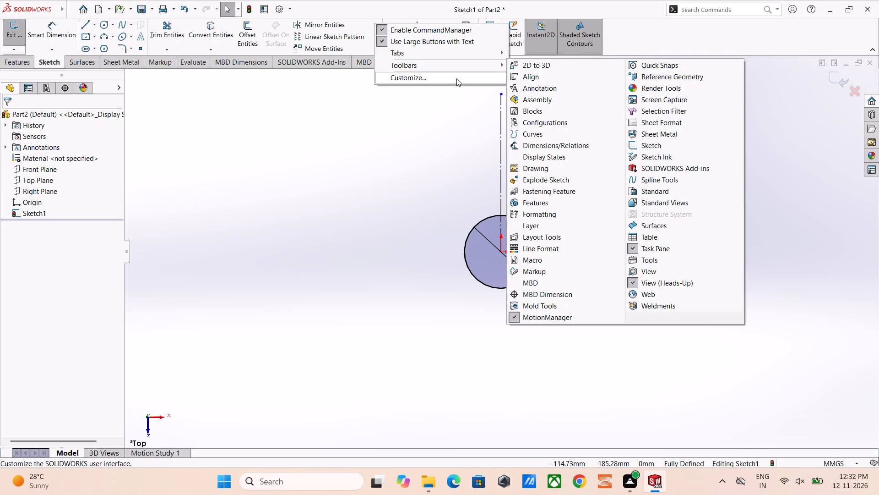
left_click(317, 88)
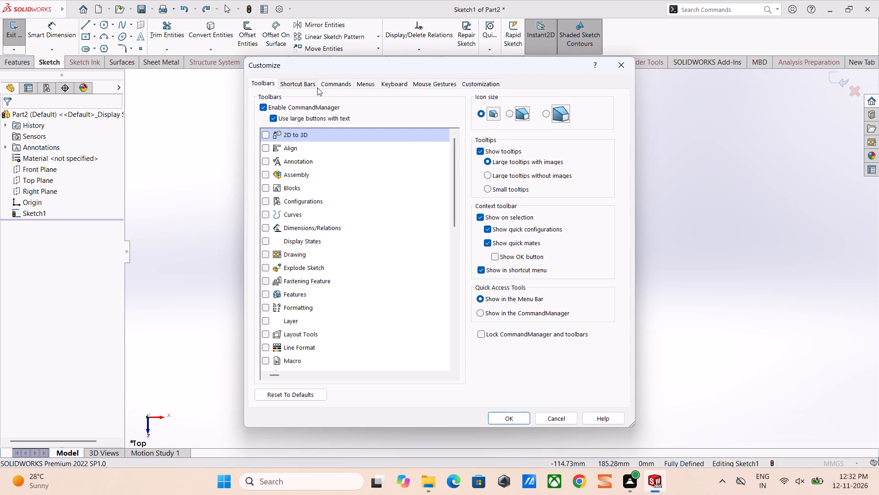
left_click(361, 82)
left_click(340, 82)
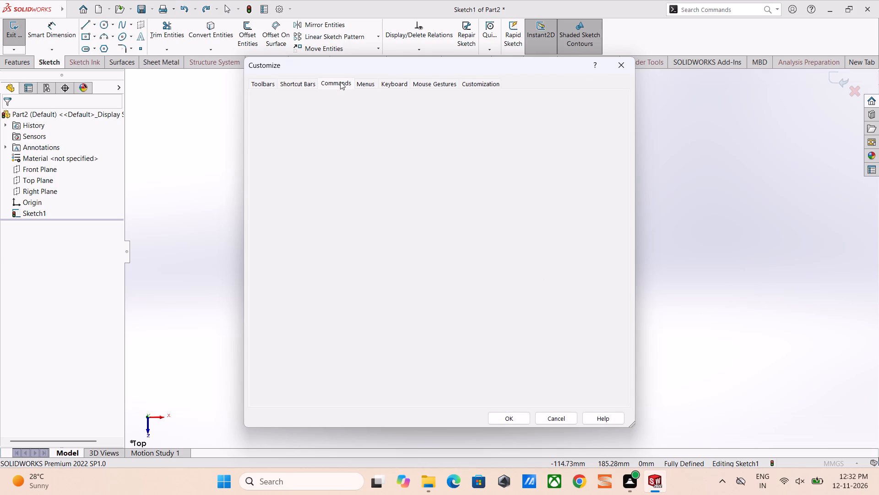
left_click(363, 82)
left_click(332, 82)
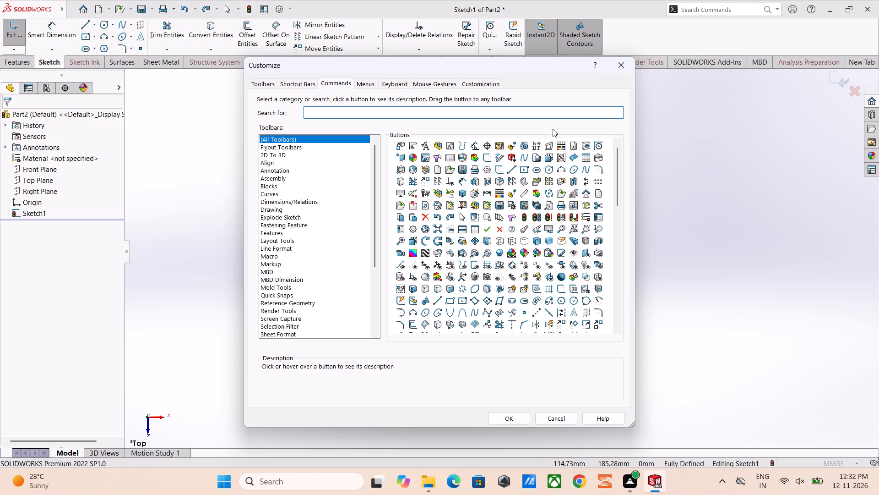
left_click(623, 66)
Sketch a circle to the right of the construction line, level with its upper end, and dimension its diameter to 30 mm.
scroll(608, 145, "up", 3)
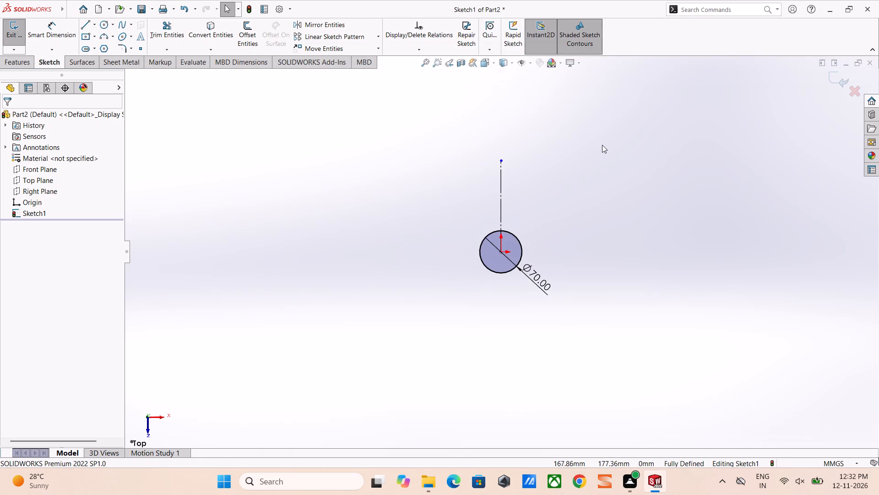
right_click_drag(602, 145, 706, 161)
left_click(556, 161)
left_click(601, 171)
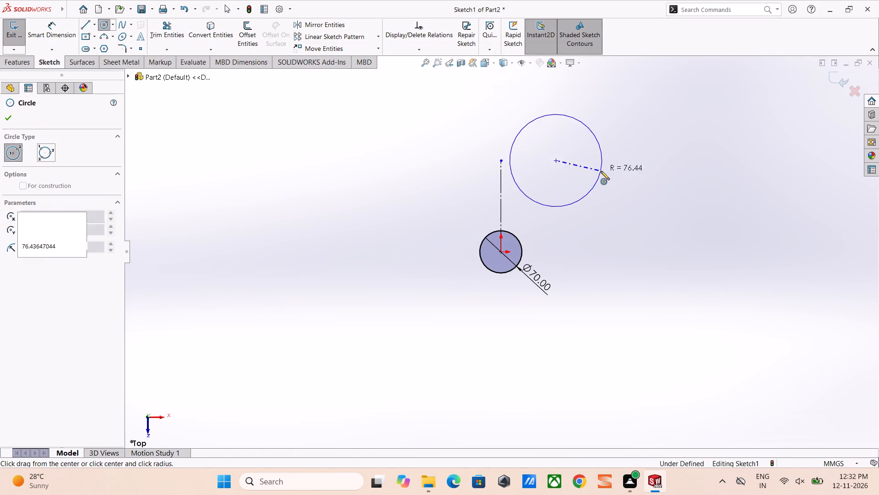
right_click_drag(635, 192, 631, 123)
left_click(597, 137)
left_click(657, 137)
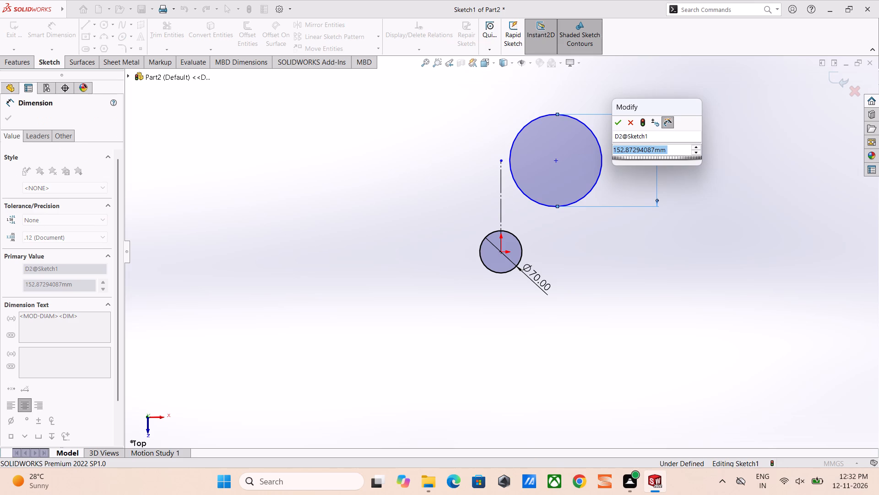
type("30")
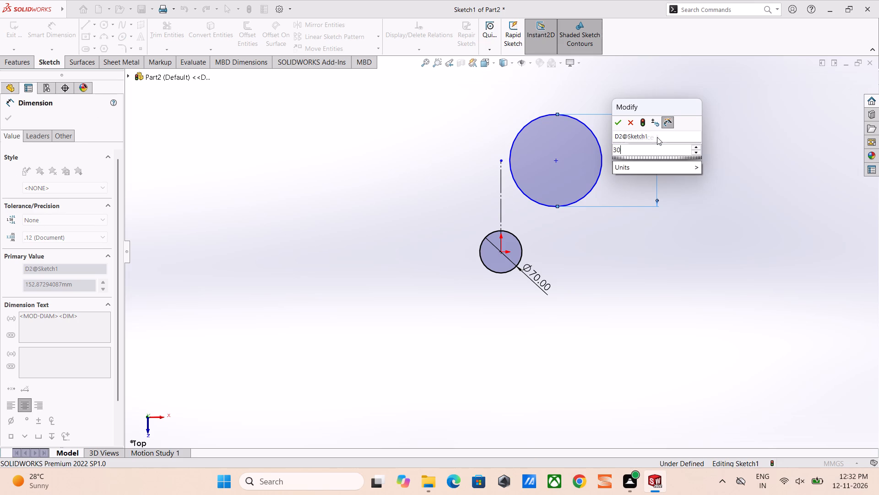
key("Return")
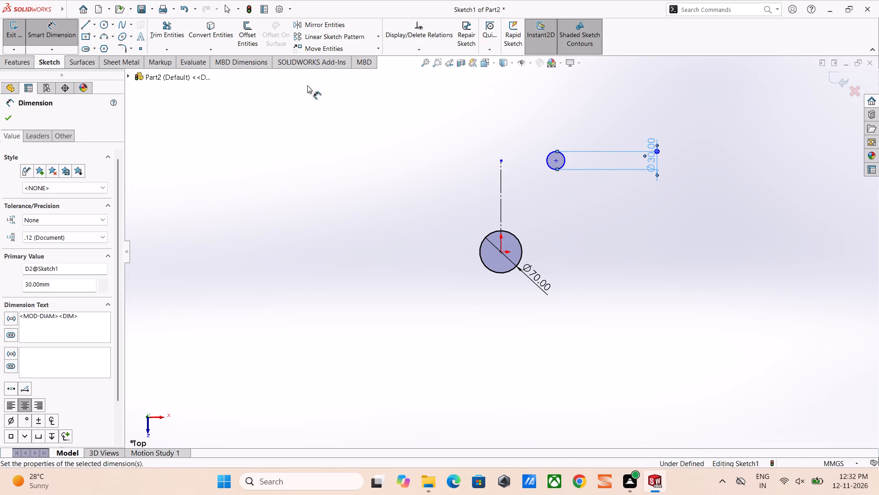
Mirror the 30 mm circle about the vertical construction line, keeping the original.
left_click(351, 27)
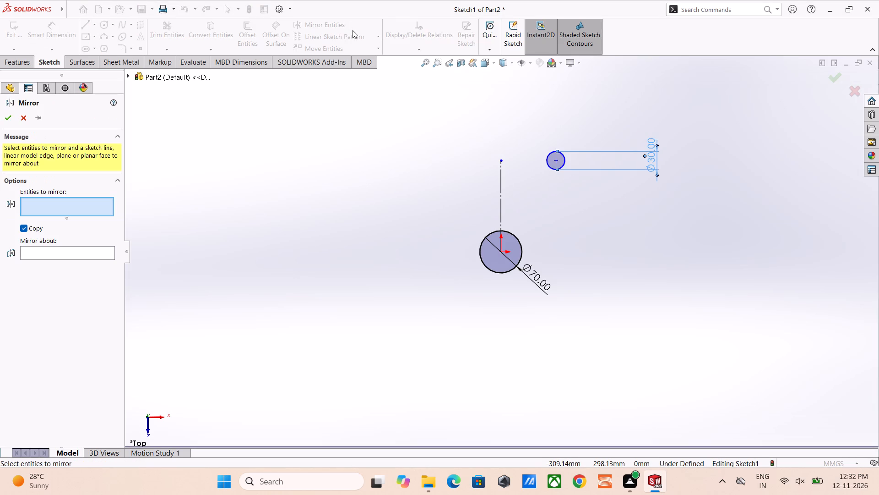
left_click(550, 154)
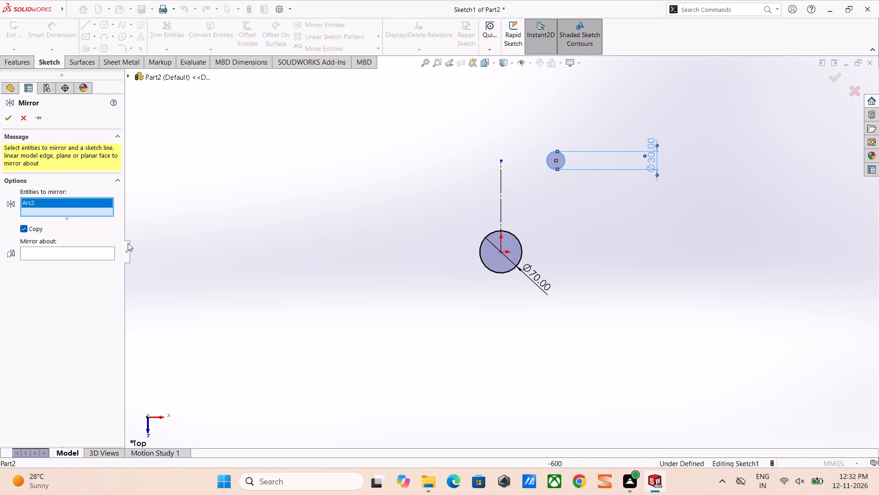
left_click(103, 257)
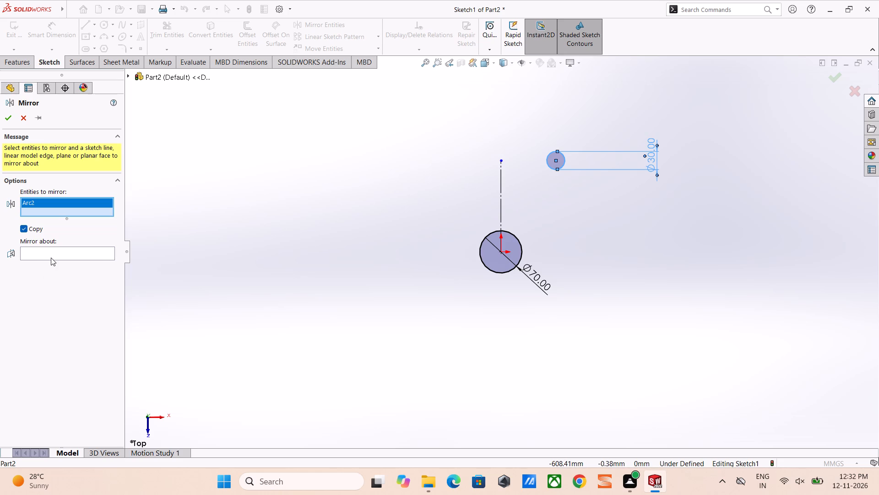
left_click(52, 255)
left_click(501, 185)
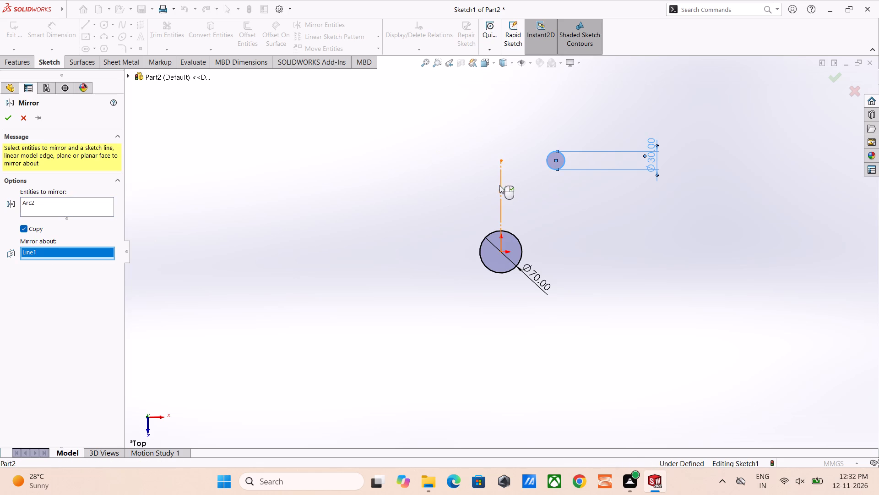
left_click(14, 120)
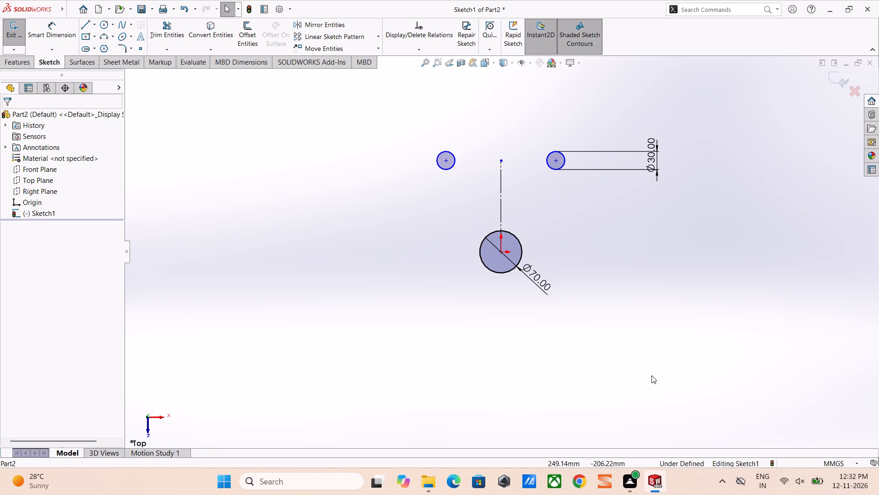
Sketch a vertical line about 141 mm long upward from the hub circle's right quadrant, continuing to the bottom of the right 30 mm circle.
right_click_drag(651, 375, 474, 337)
left_click(522, 253)
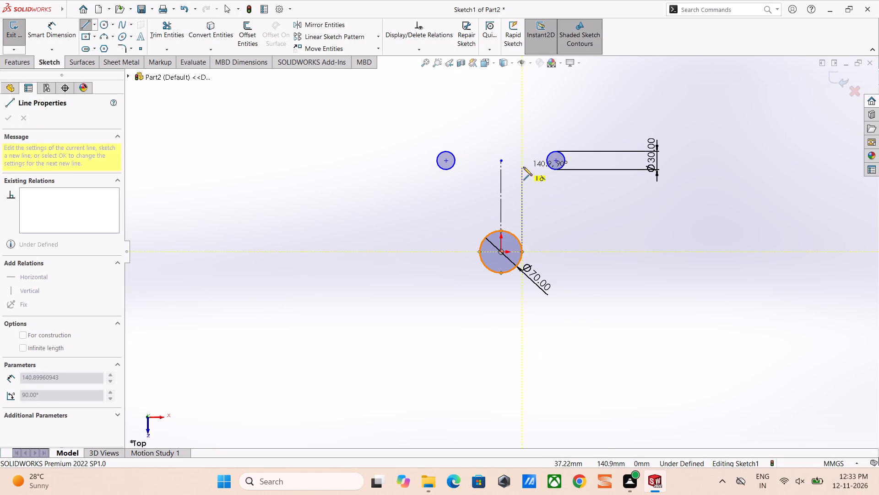
left_click(523, 167)
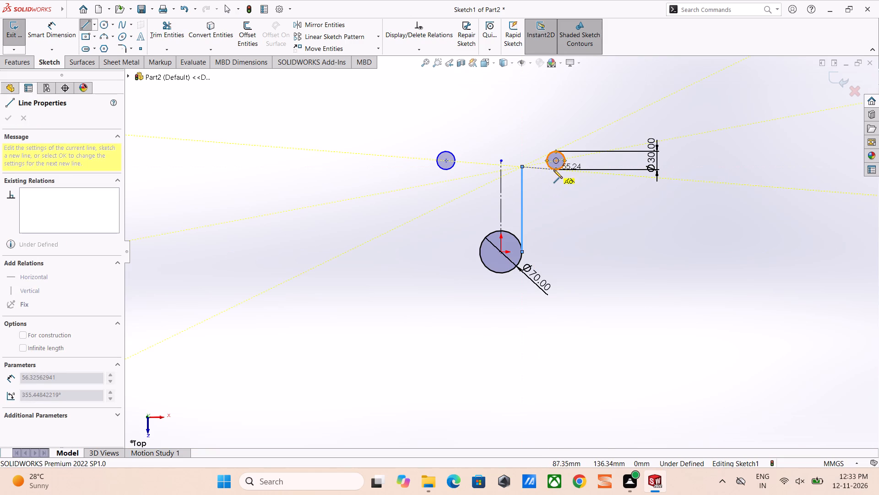
left_click(556, 168)
right_click(553, 195)
left_click(567, 199)
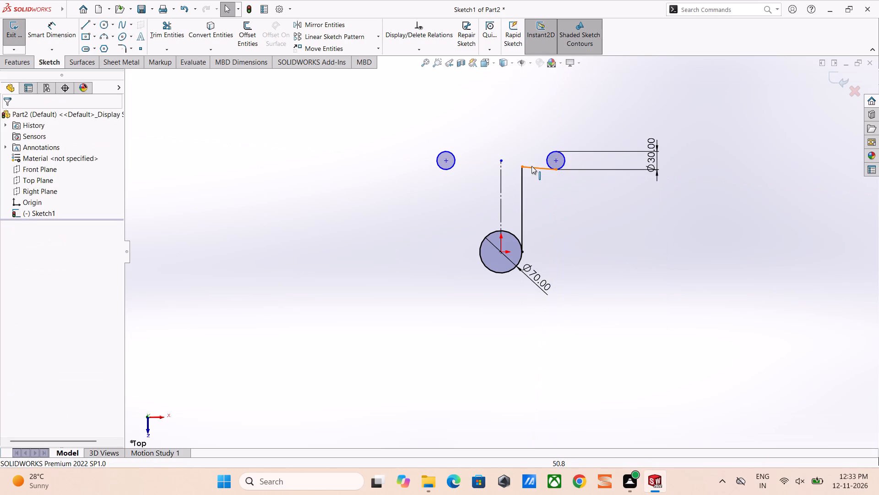
Make the short line between the vertical line's upper end and the right 30 mm circle horizontal.
left_click(532, 166)
left_click(557, 127)
left_click(548, 198)
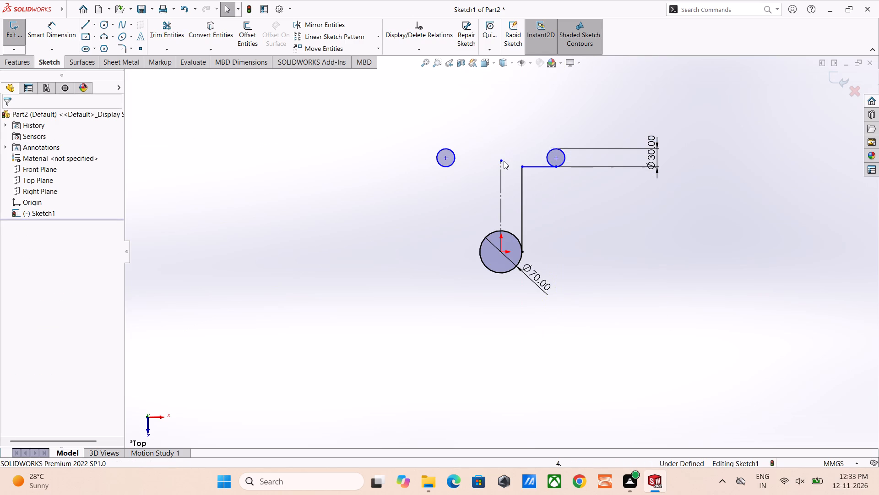
Sketch a line from the construction line's upper end to the right 30 mm circle's center and make it horizontal, levelling the circle.
right_click_drag(460, 191, 450, 188)
right_click_drag(450, 188, 409, 186)
left_click(502, 159)
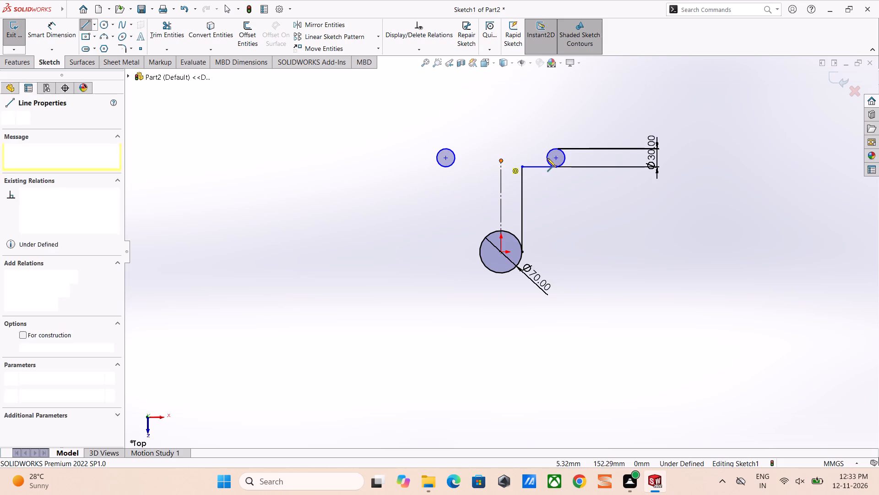
left_click(557, 157)
right_click(578, 195)
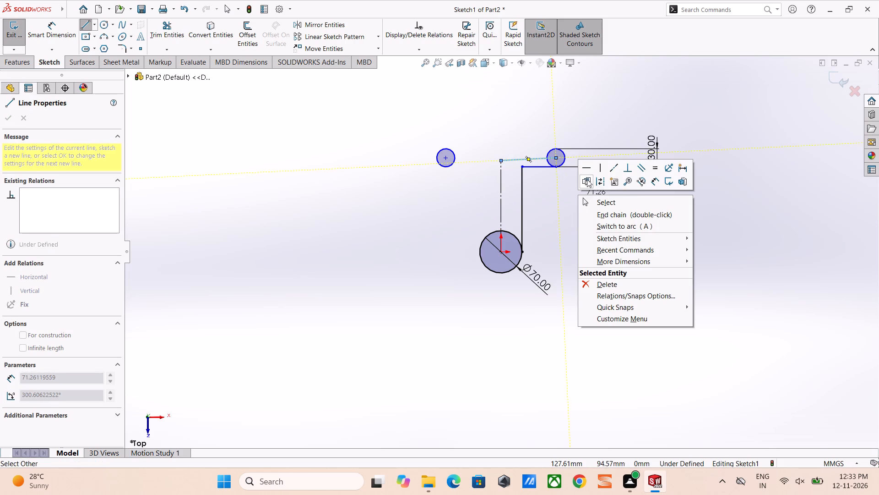
left_click(591, 168)
left_click(570, 199)
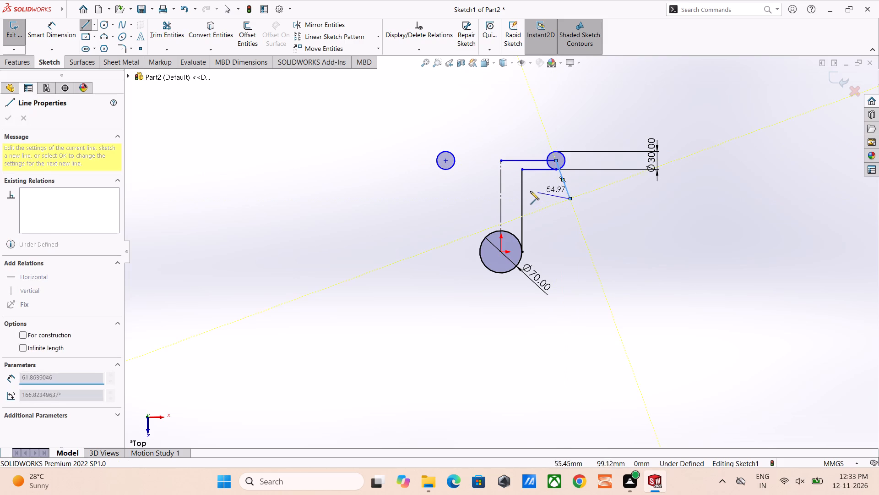
key("Escape")
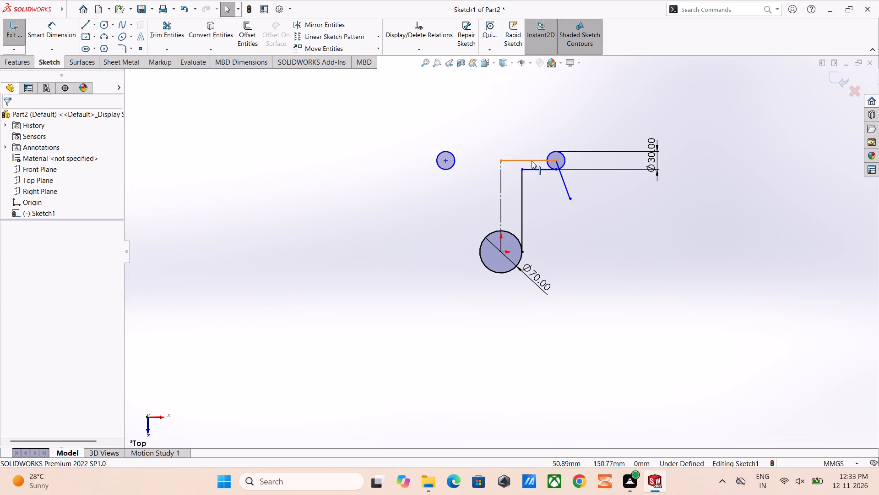
Delete the horizontal line to the right 30 mm circle's center and the stray slanted line below that center.
left_click(532, 161)
key("Delete")
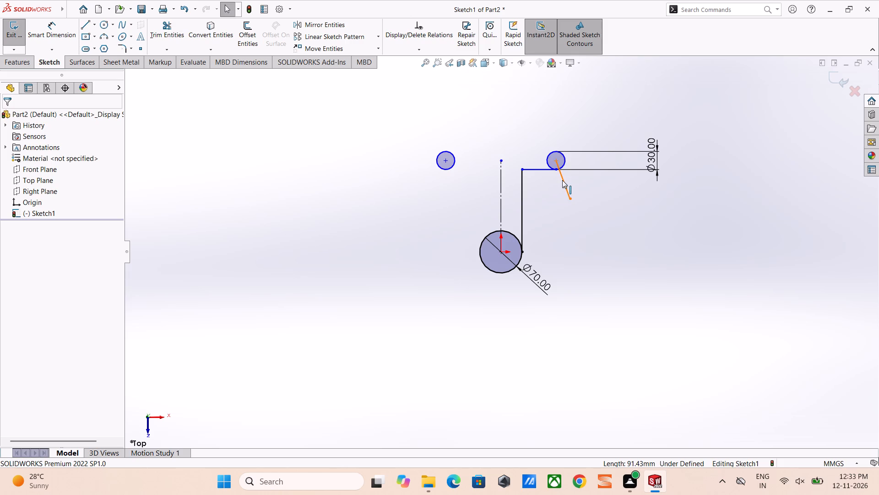
left_click(562, 180)
key("Delete")
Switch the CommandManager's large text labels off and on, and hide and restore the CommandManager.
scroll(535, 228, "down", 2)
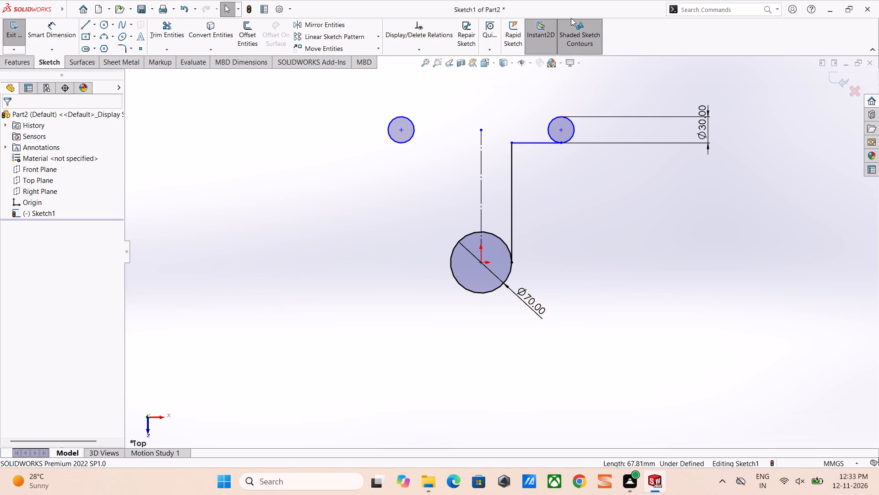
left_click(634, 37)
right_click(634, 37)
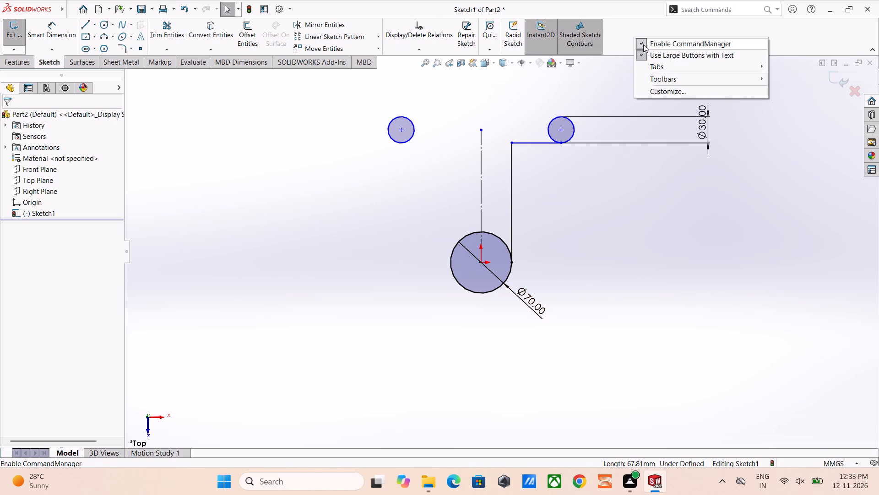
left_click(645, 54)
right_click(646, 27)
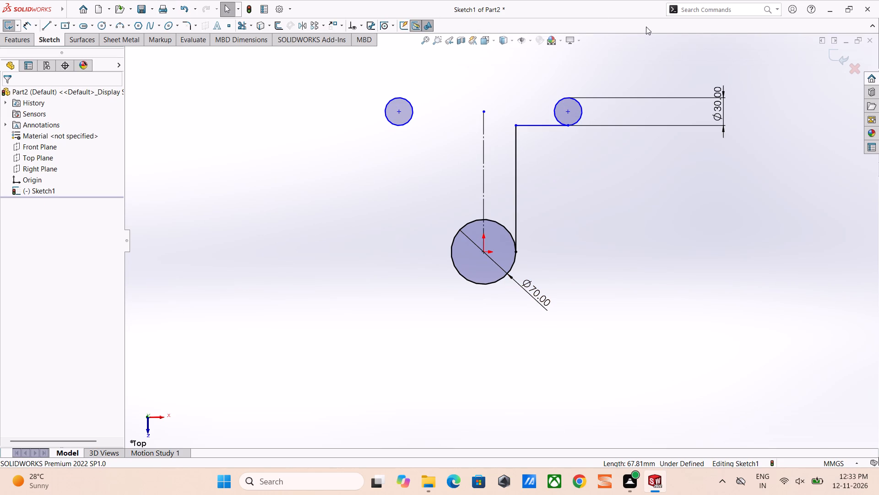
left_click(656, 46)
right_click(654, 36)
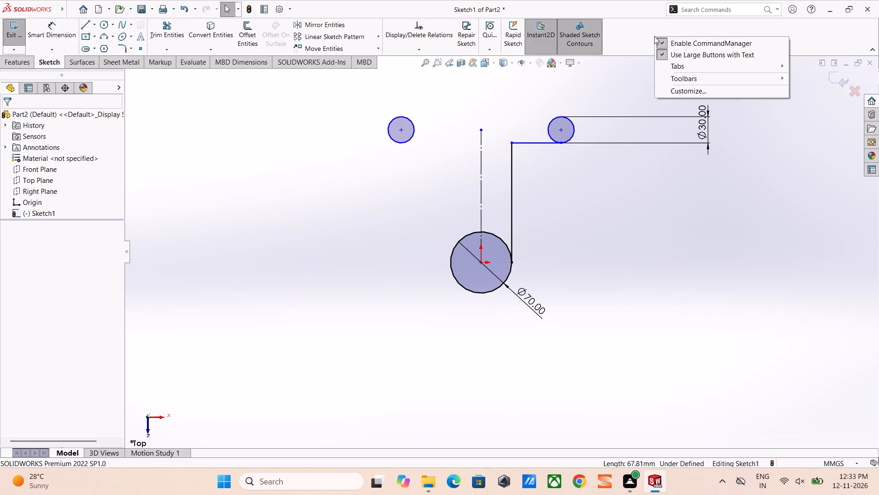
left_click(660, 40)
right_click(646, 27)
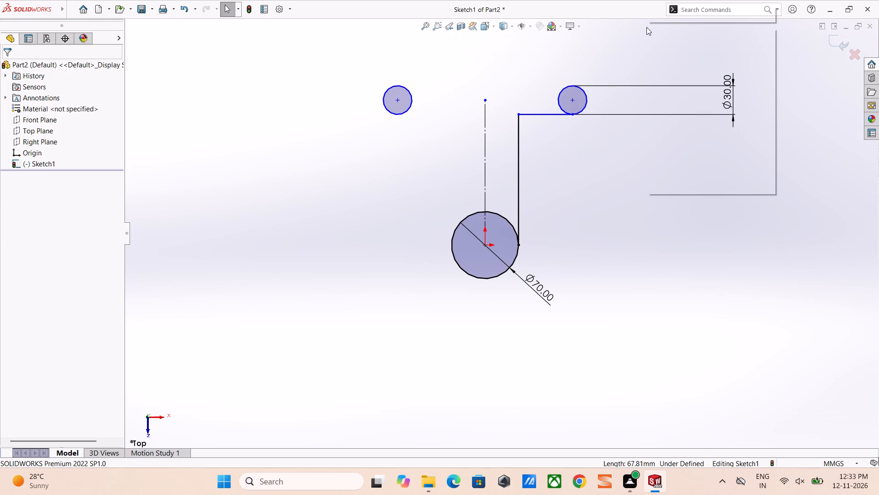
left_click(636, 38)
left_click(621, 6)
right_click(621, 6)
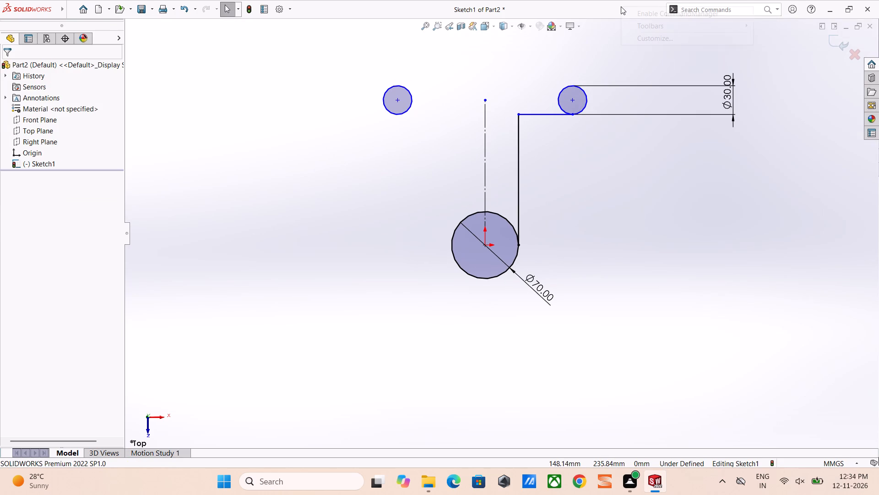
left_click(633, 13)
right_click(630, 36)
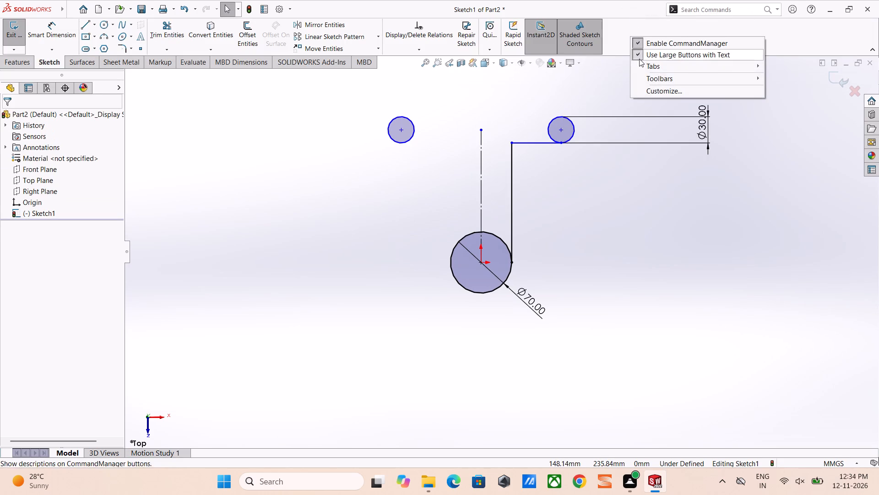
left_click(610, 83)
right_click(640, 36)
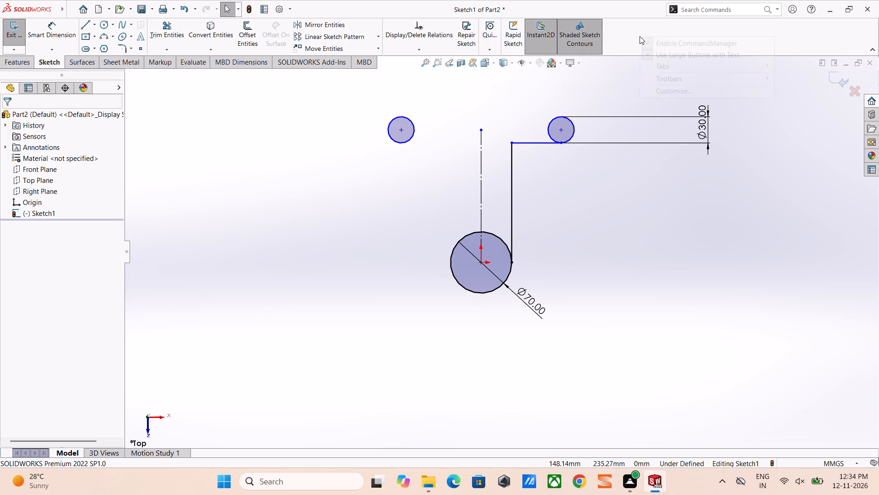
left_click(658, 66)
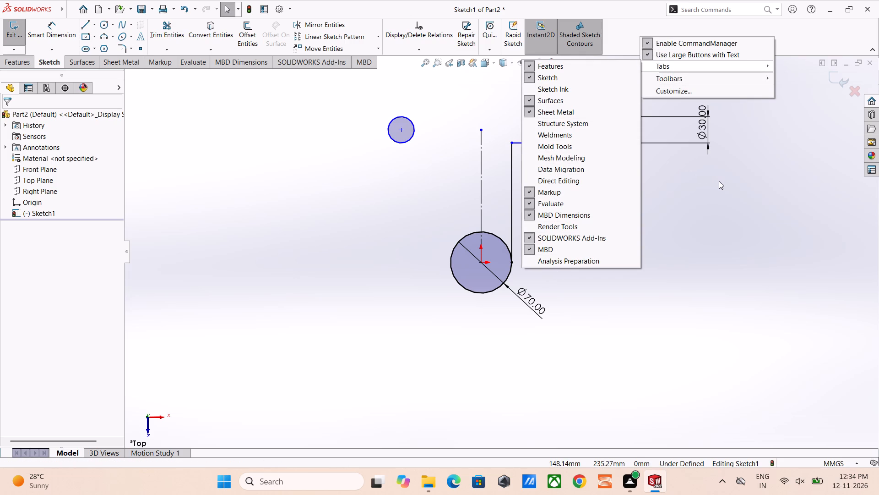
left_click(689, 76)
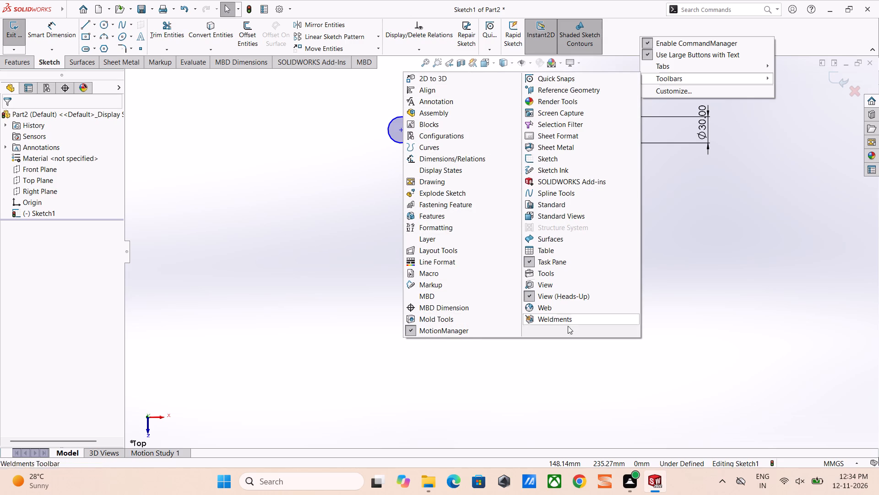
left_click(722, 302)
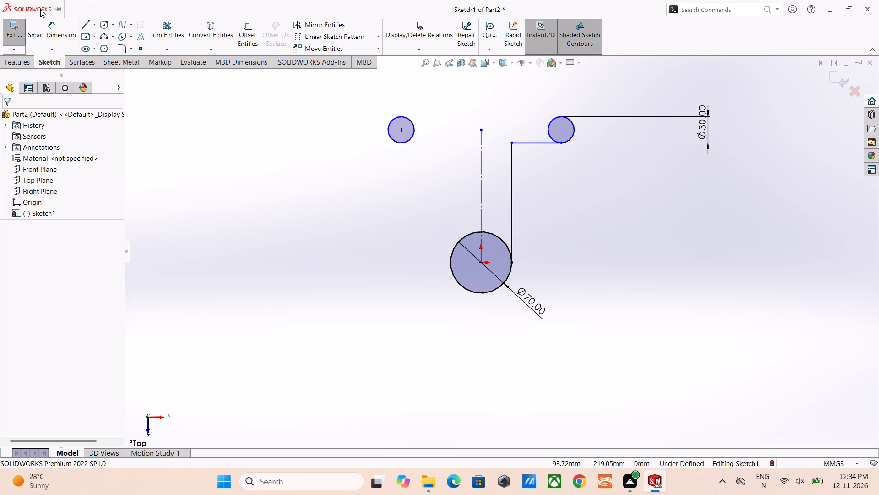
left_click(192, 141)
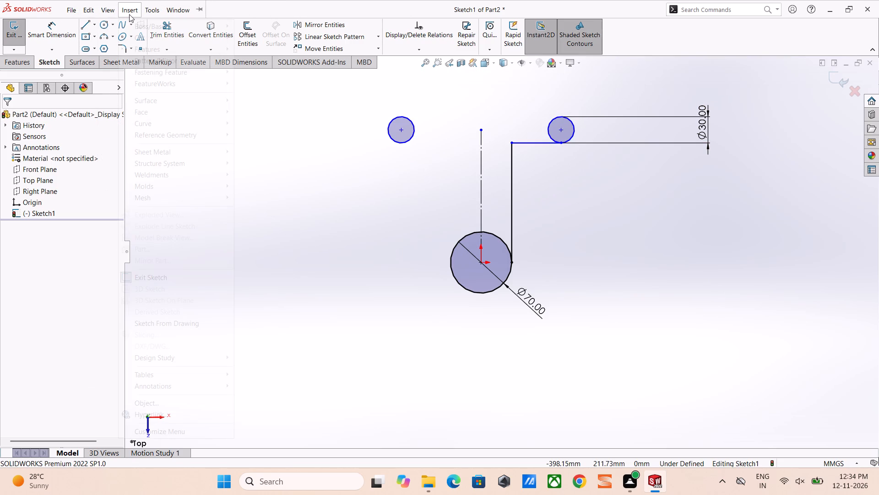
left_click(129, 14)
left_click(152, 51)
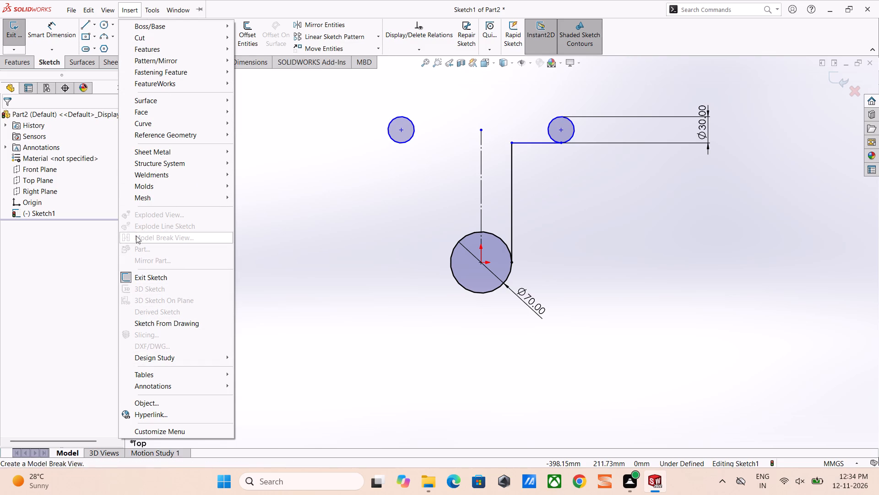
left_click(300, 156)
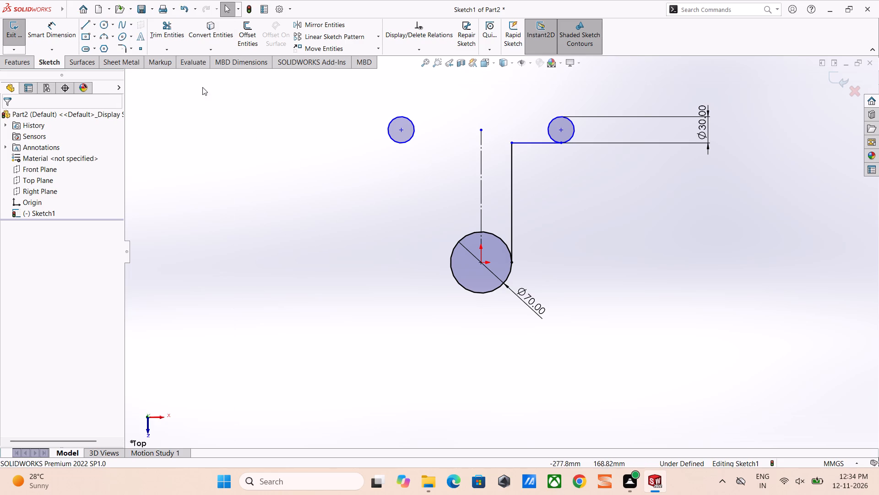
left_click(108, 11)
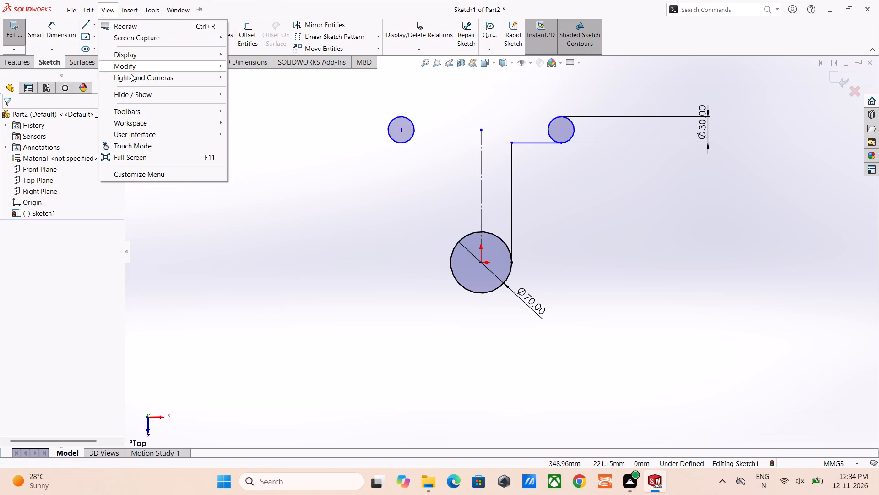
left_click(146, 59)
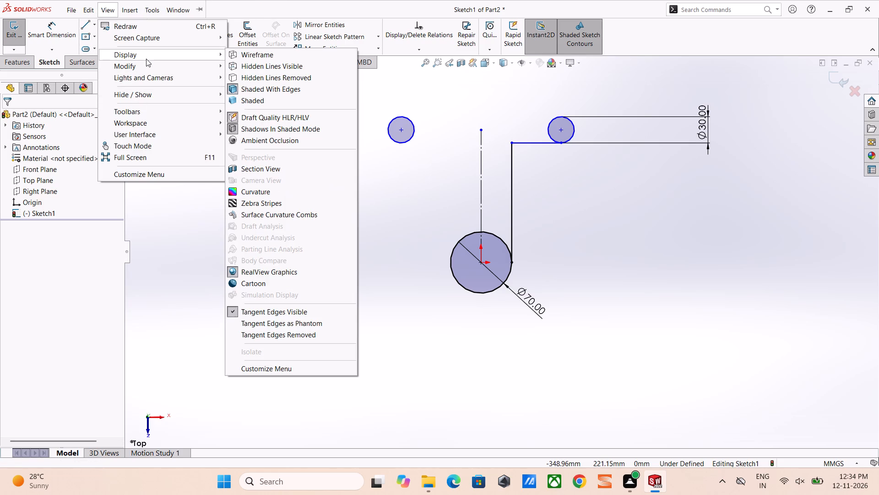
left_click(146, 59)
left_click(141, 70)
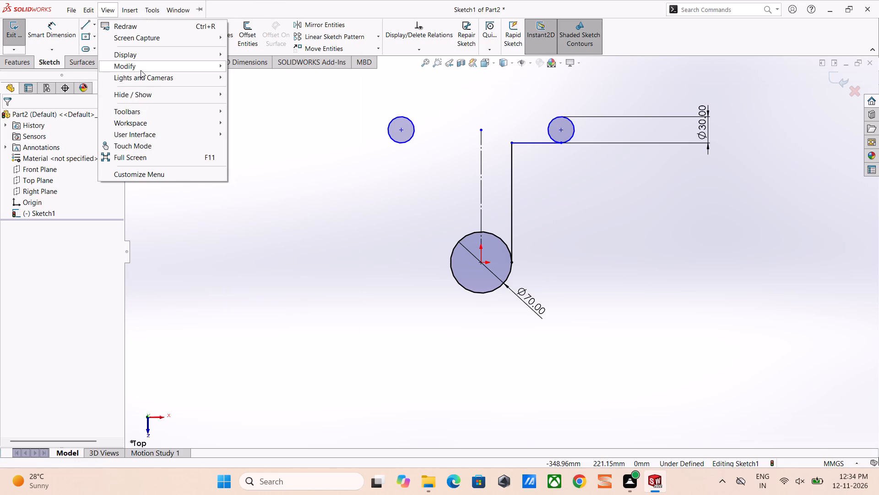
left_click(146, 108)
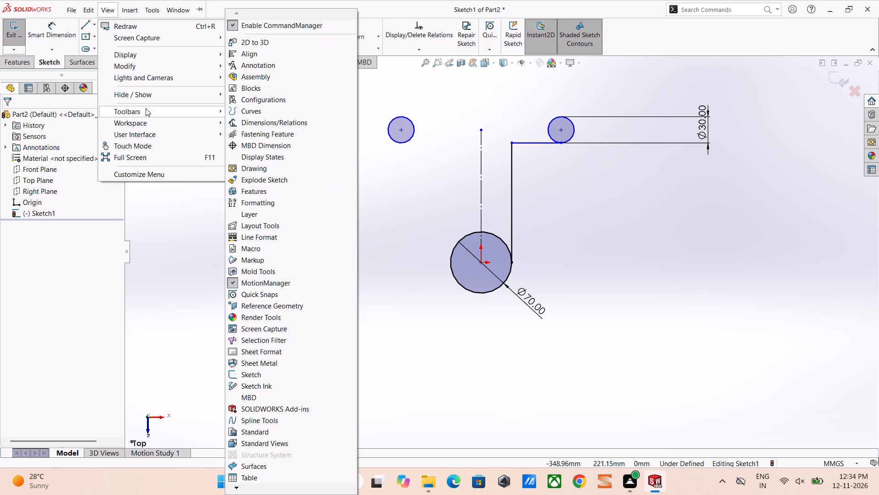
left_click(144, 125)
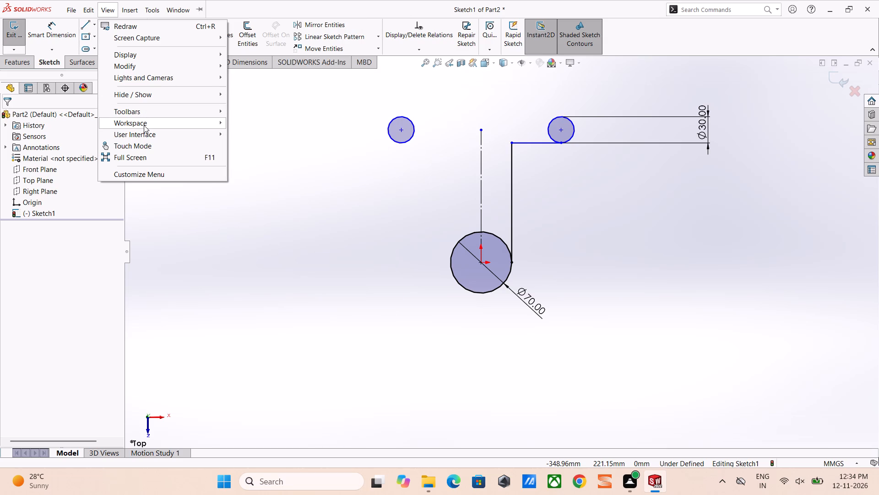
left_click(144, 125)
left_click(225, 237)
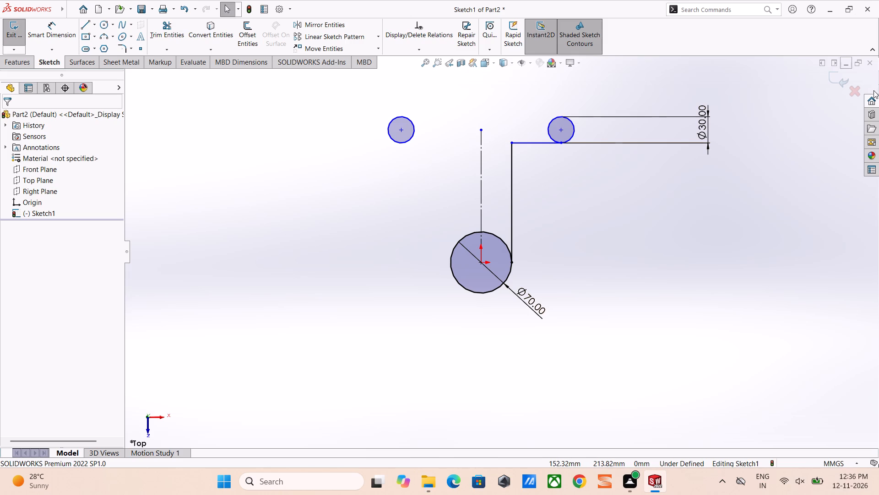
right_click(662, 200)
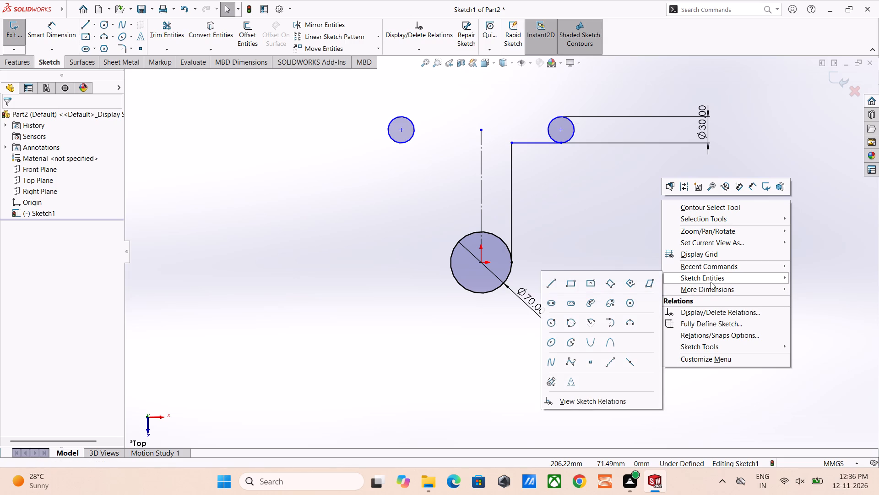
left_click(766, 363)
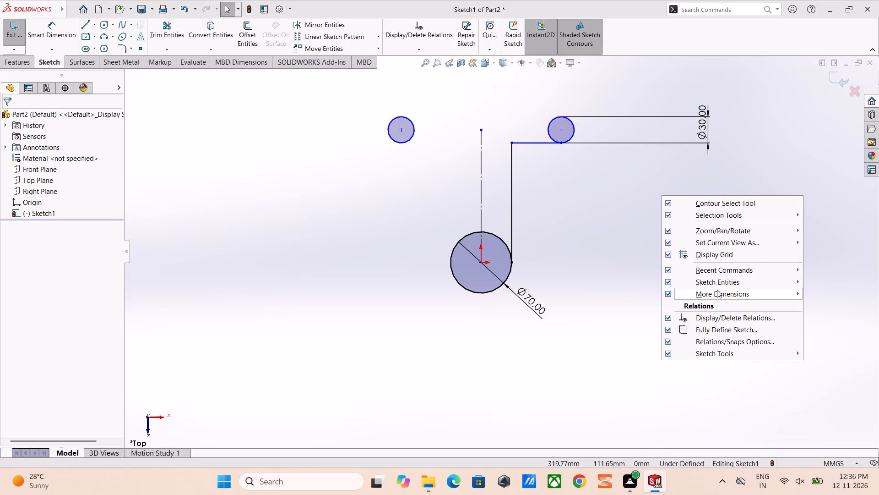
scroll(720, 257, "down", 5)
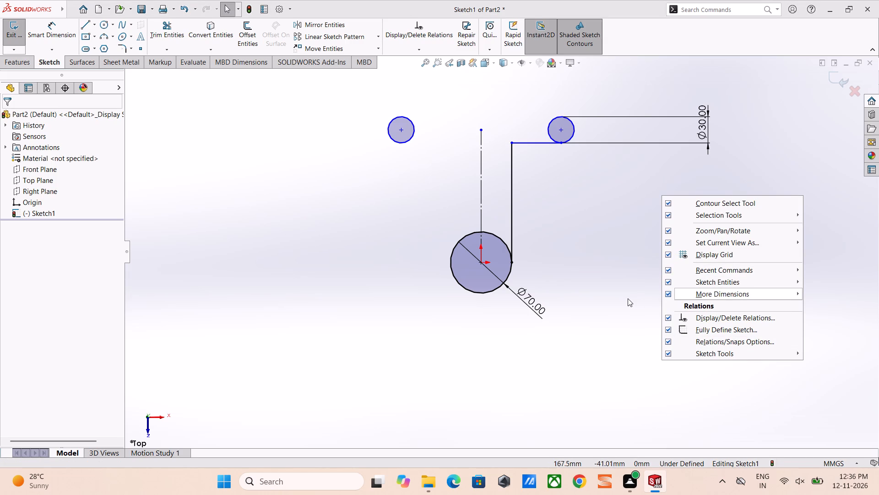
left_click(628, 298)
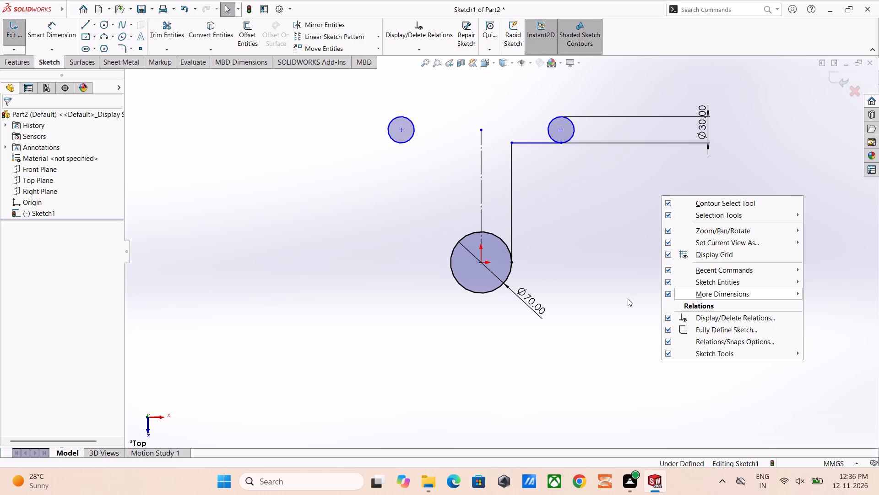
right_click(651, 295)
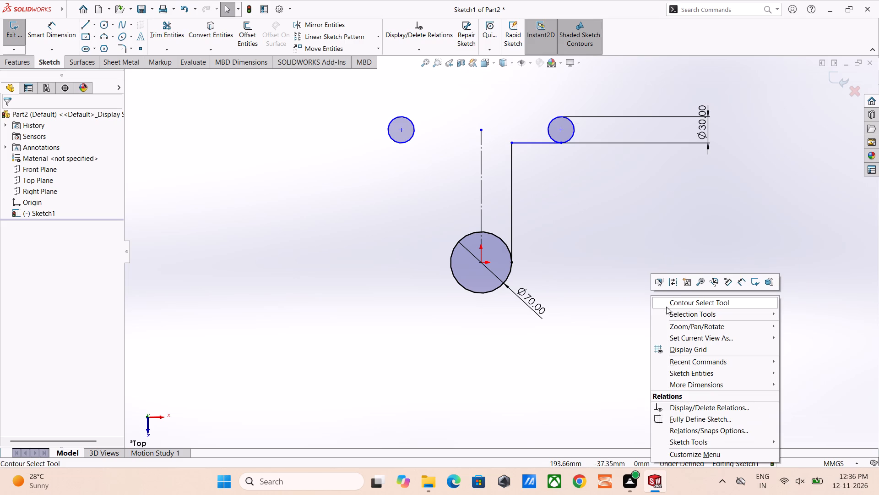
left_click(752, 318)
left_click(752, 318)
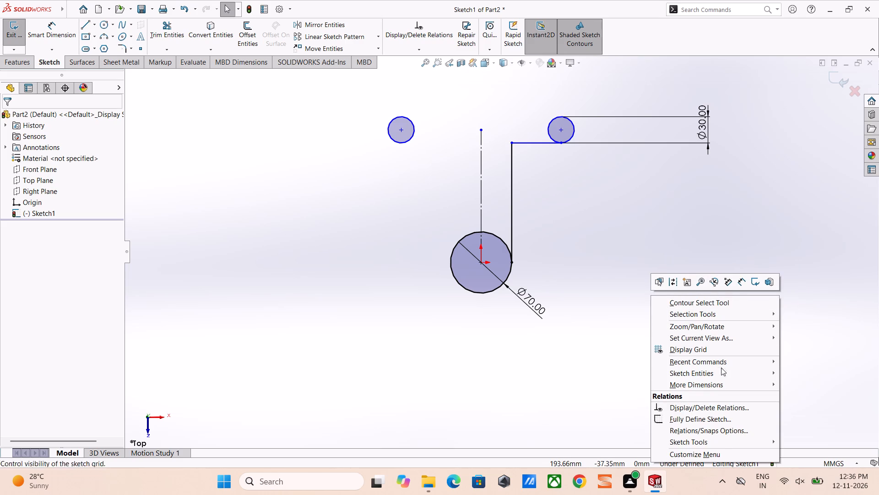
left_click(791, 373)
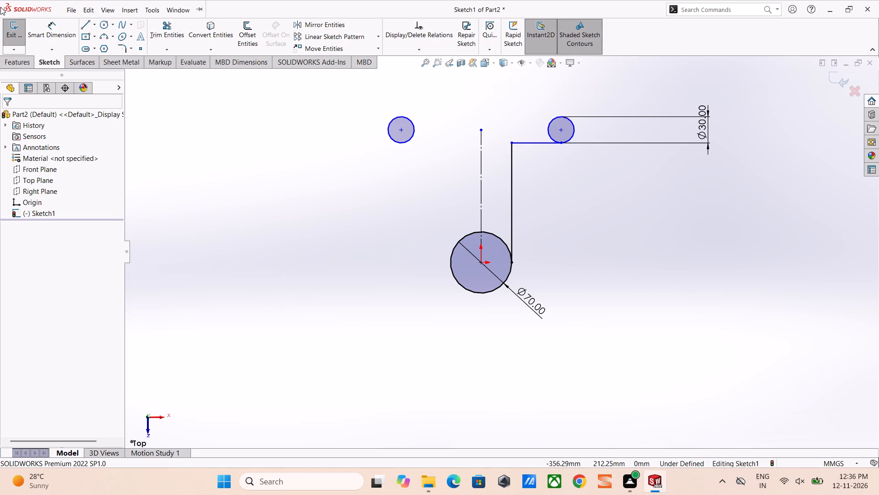
Turn on Dynamic Mirror for the sketch, using the vertical construction line above the origin as the mirror line.
left_click(155, 9)
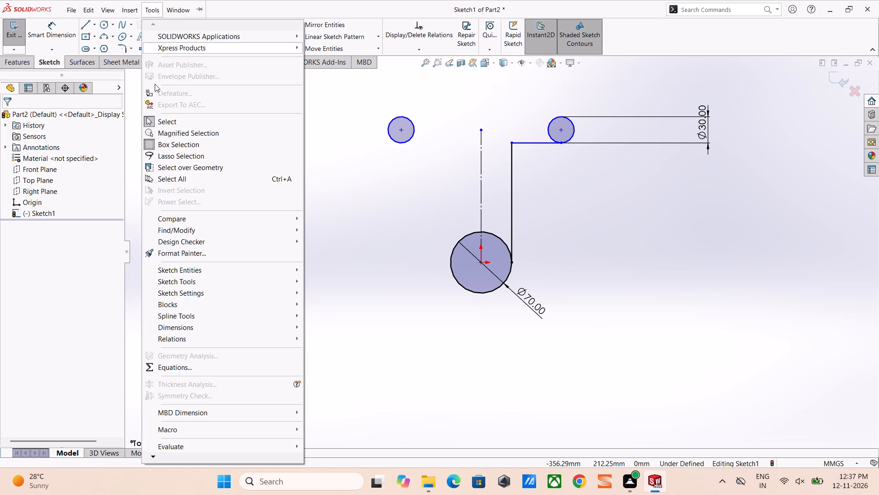
left_click(189, 282)
left_click(333, 235)
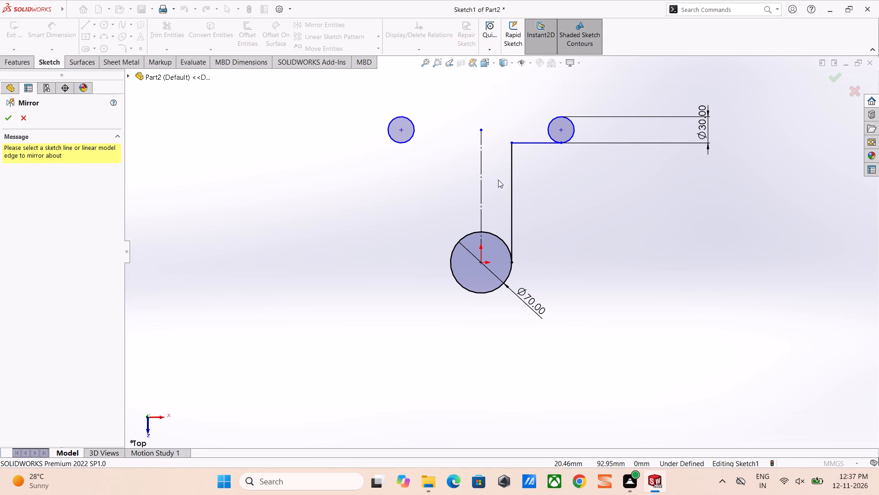
left_click(480, 167)
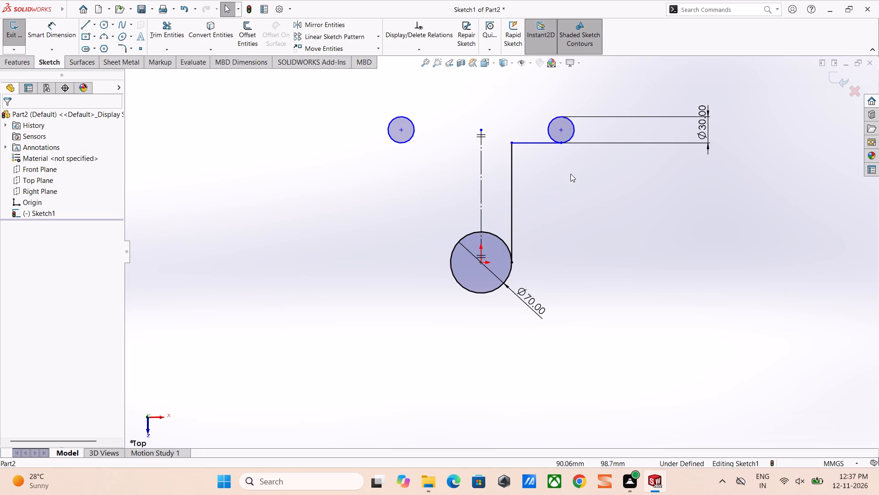
Delete the solid vertical line and redraw it, mirrored, from the 70 mm circle's right quadrant to the short horizontal line's inner end.
left_click(511, 203)
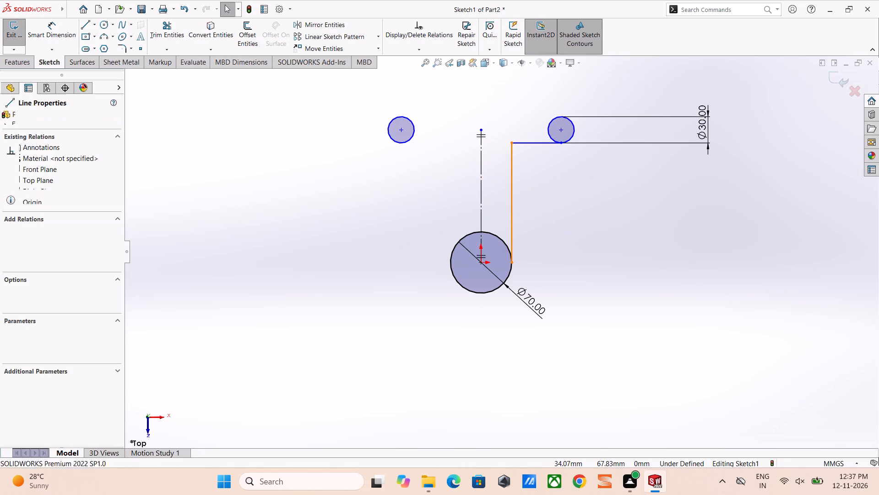
left_click(518, 217)
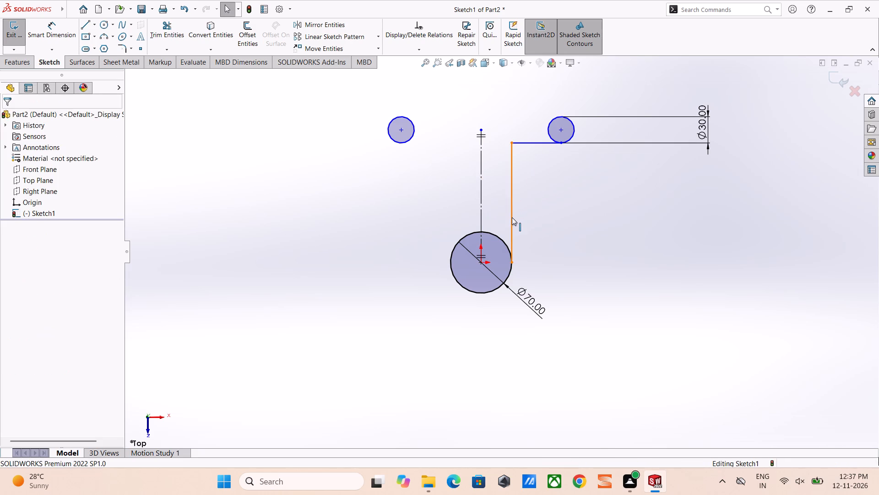
left_click(512, 217)
key("Delete")
right_click_drag(602, 269, 546, 270)
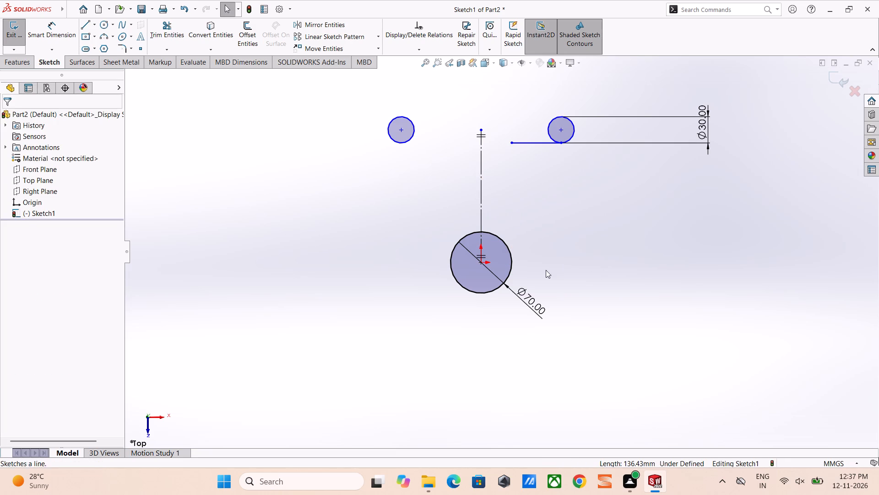
right_click_drag(546, 270, 542, 271)
left_click(510, 263)
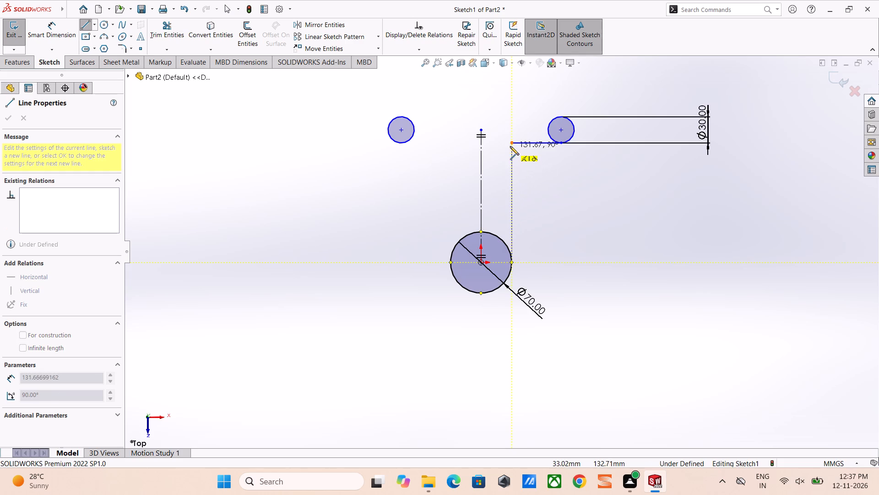
left_click(511, 144)
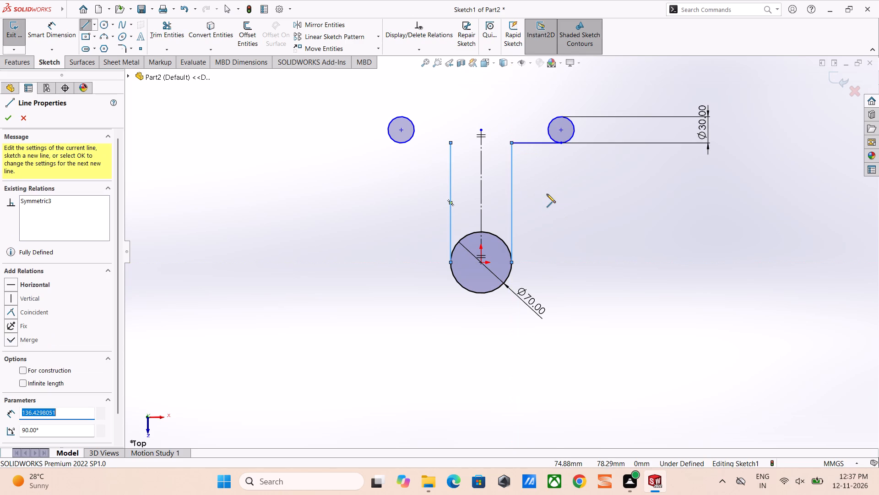
key("Escape")
Delete the short horizontal line and redraw it, mirrored, from the vertical line's upper end to the right 30 mm circle's bottom quadrant.
left_click(535, 144)
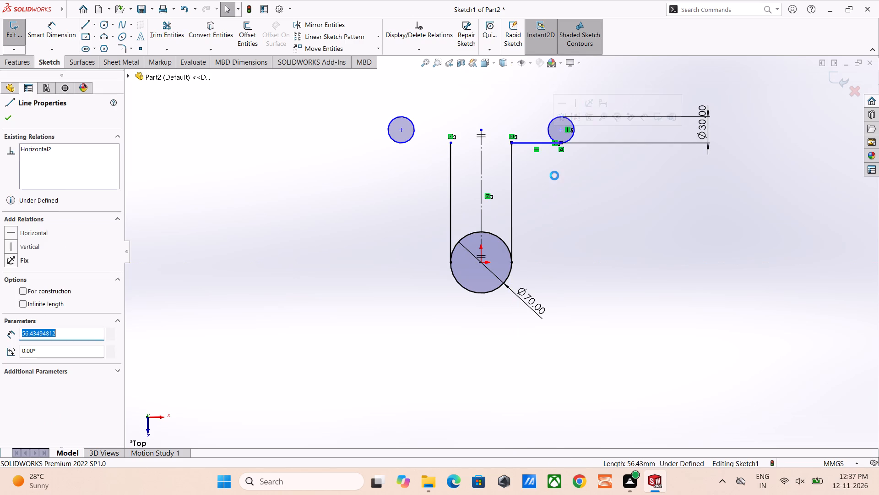
key("Delete")
right_click_drag(620, 221, 555, 214)
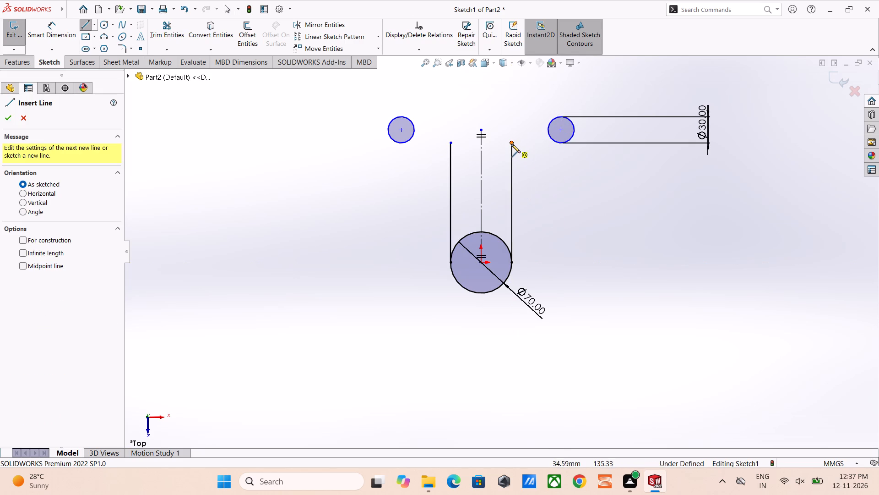
left_click(511, 144)
left_click(560, 143)
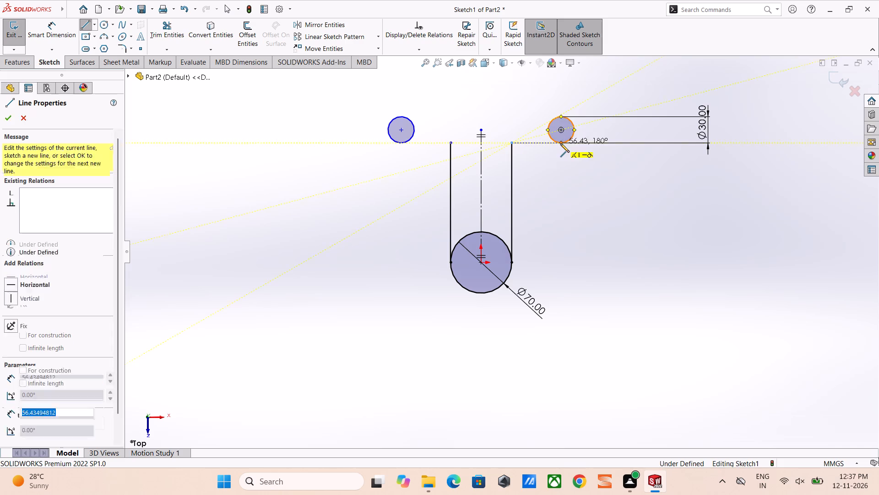
right_click(559, 176)
left_click(570, 183)
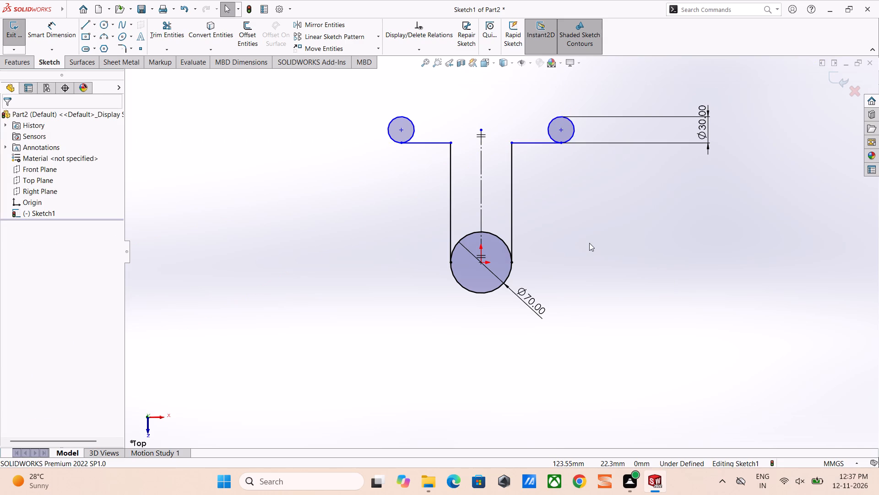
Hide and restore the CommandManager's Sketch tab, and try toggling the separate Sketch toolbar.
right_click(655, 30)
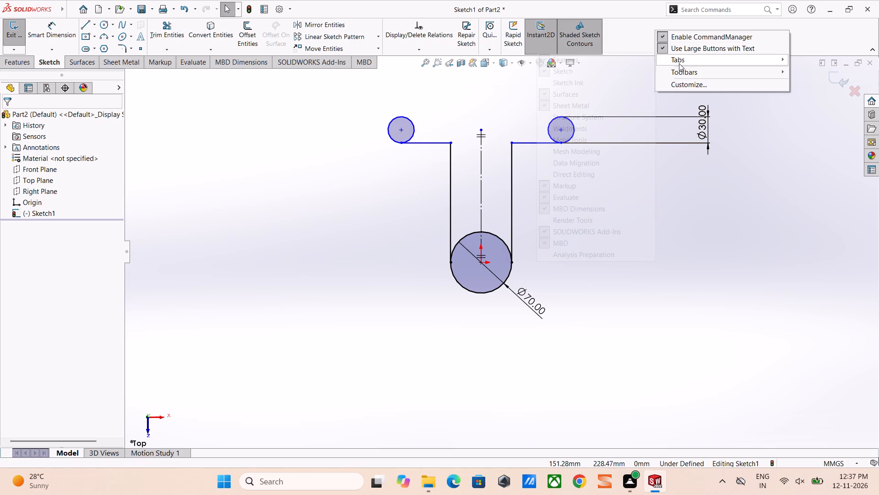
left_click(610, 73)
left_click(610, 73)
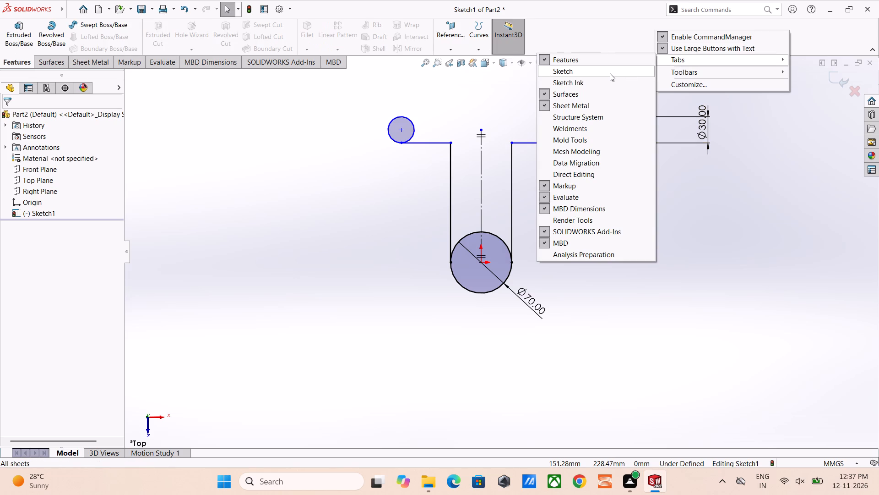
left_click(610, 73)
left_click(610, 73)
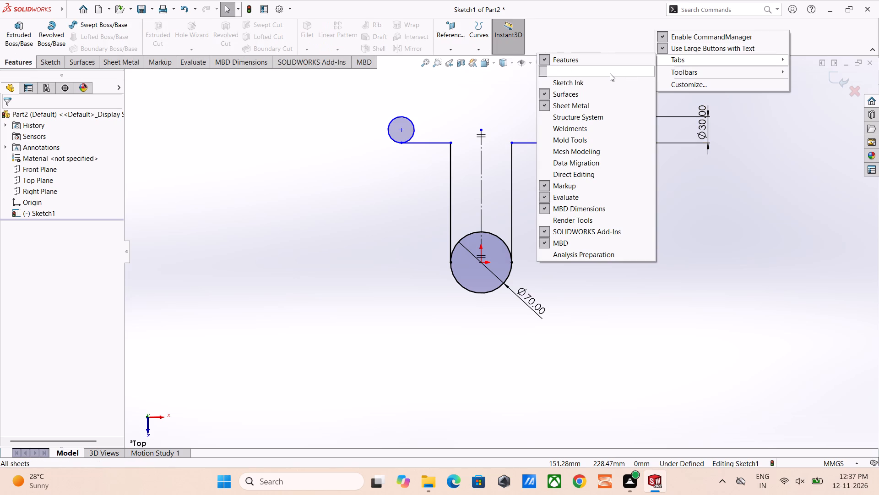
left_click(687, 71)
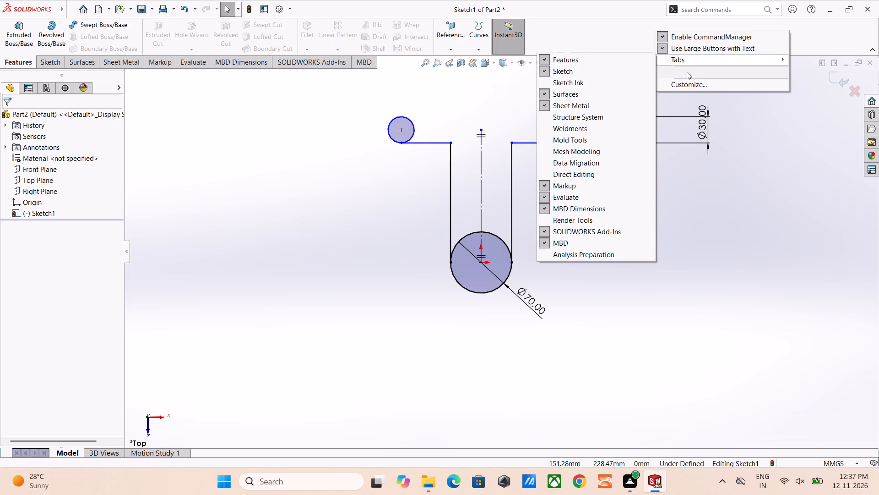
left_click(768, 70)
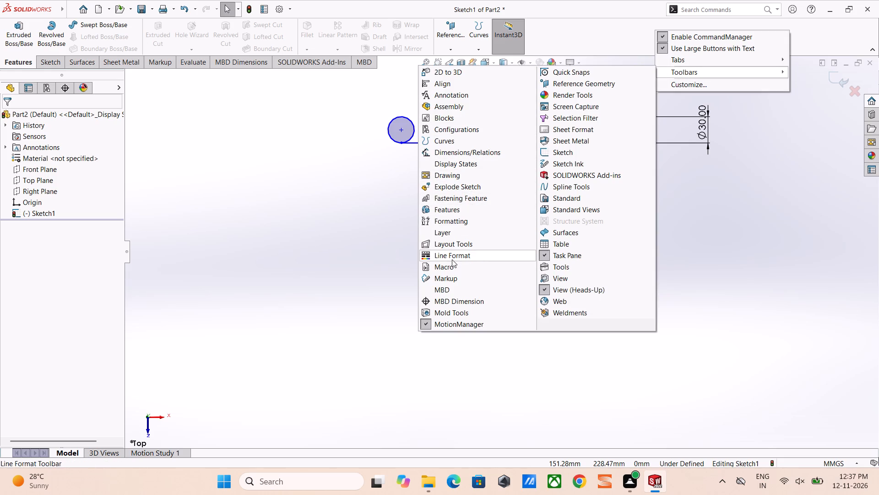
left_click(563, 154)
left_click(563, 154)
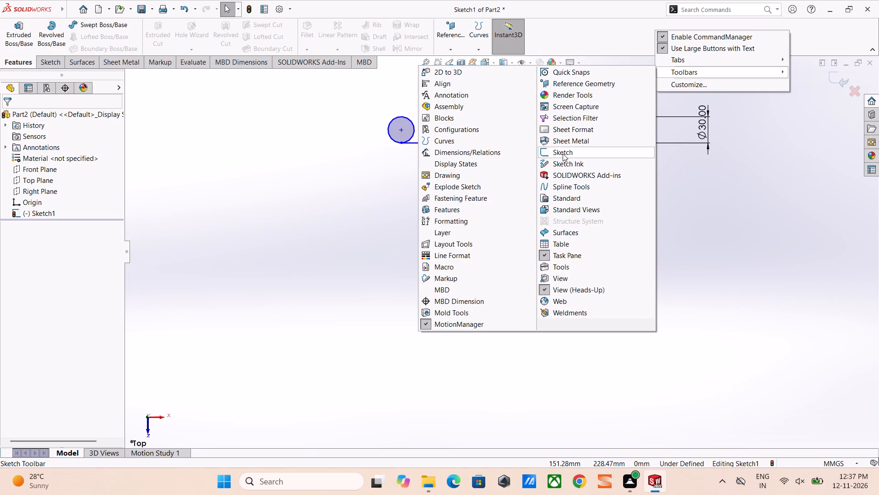
Open the Customize dialog and look through its list of available toolbars.
left_click(740, 80)
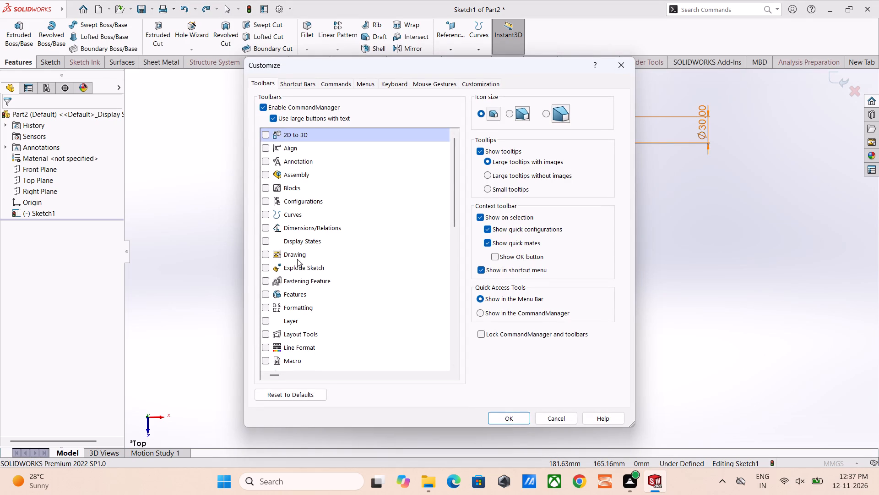
scroll(297, 259, "down", 7)
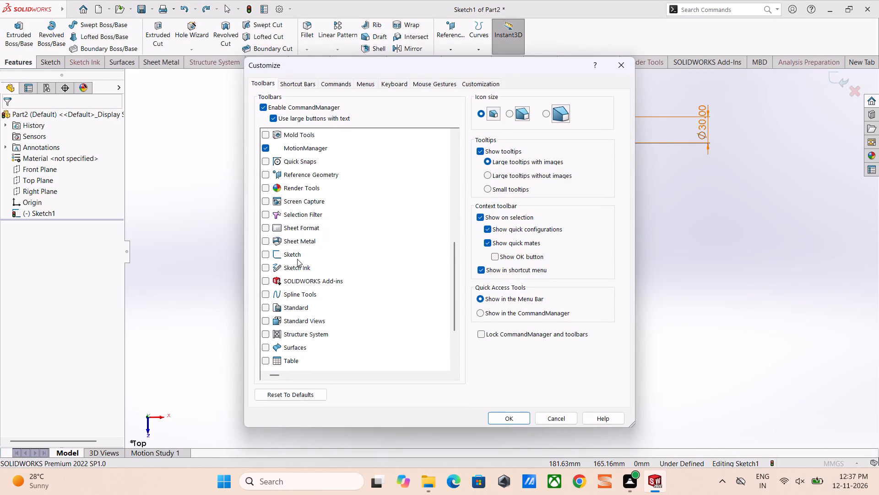
scroll(297, 259, "down", 6)
scroll(297, 259, "up", 8)
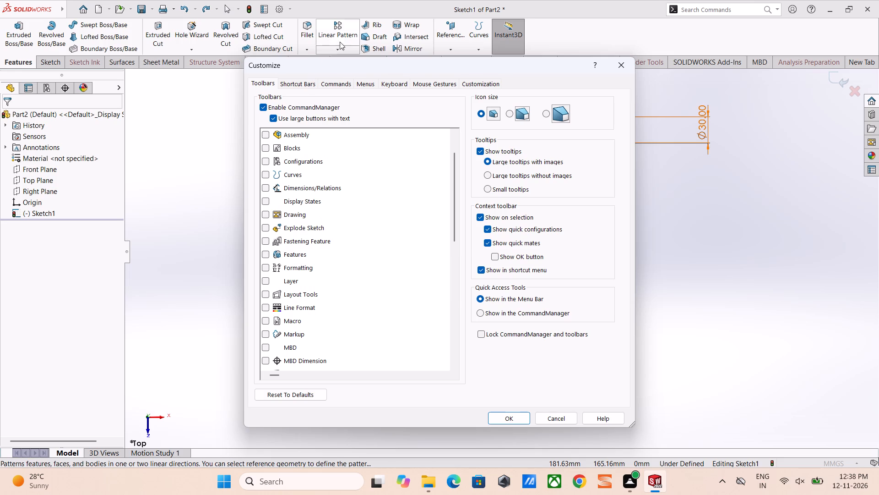
Examine the toolbar categories offered for customizing the sketch shortcut bar.
left_click(296, 85)
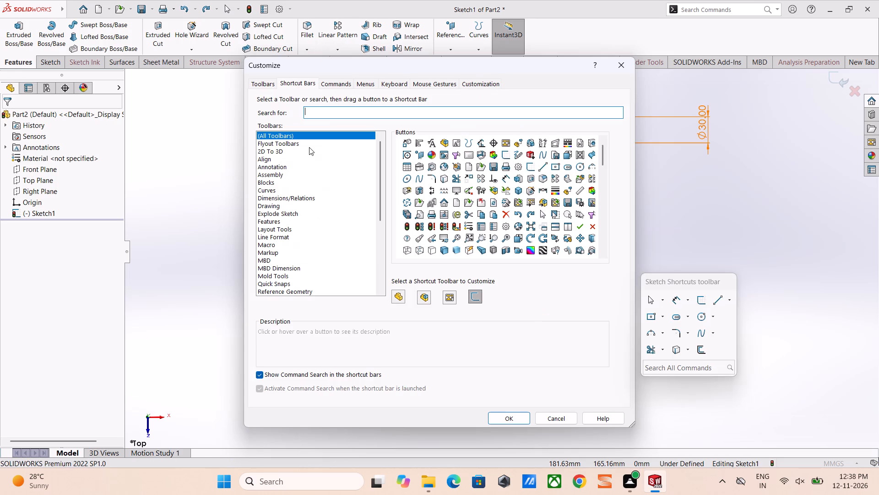
scroll(286, 227, "down", 1)
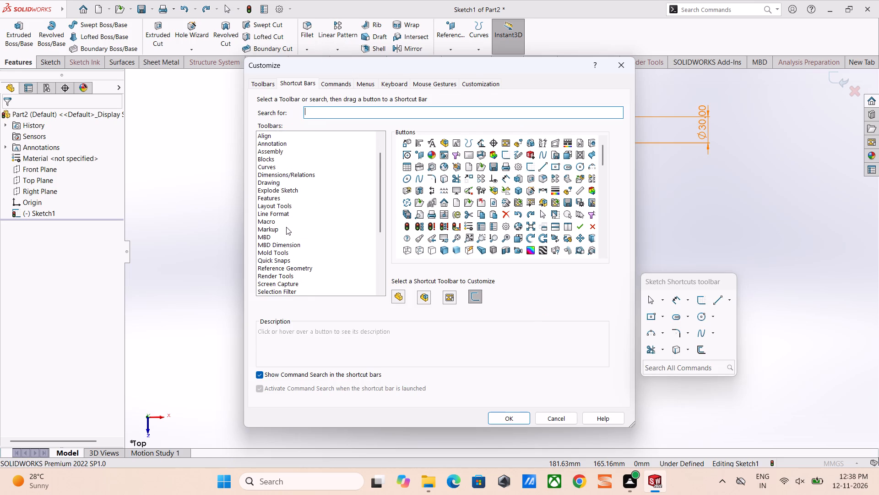
scroll(286, 227, "down", 6)
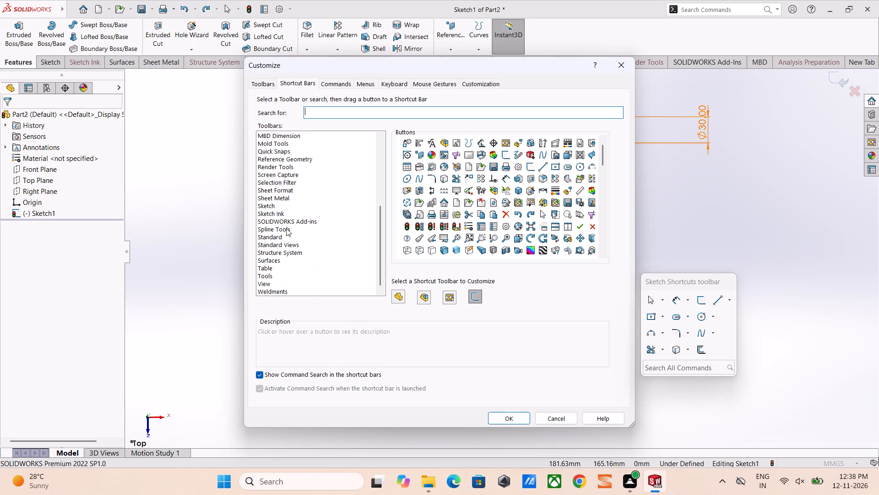
scroll(286, 228, "down", 4)
scroll(286, 228, "up", 3)
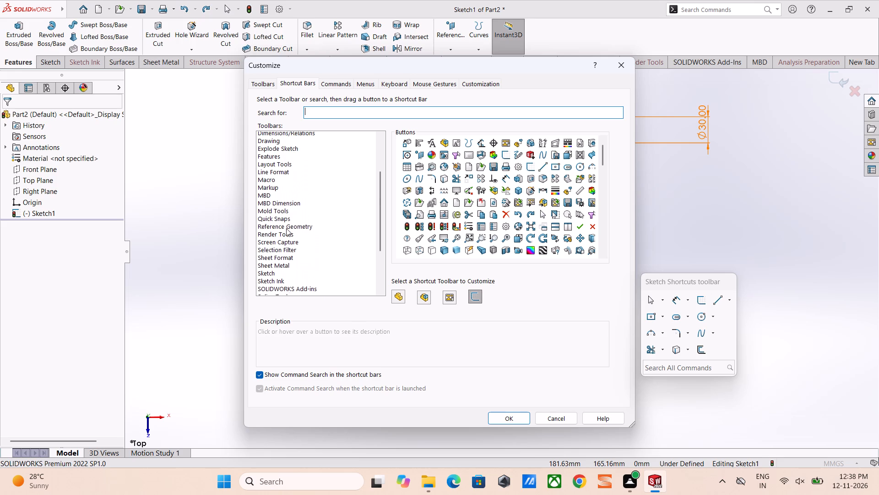
scroll(286, 228, "up", 3)
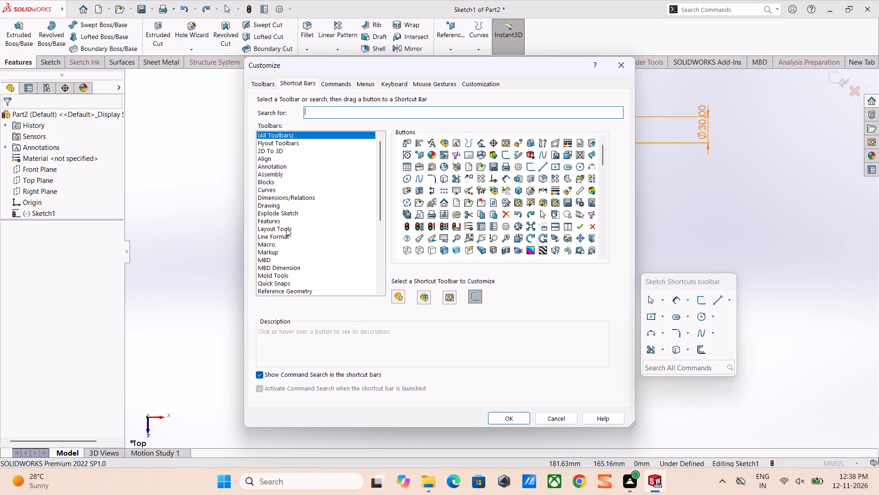
scroll(286, 228, "up", 3)
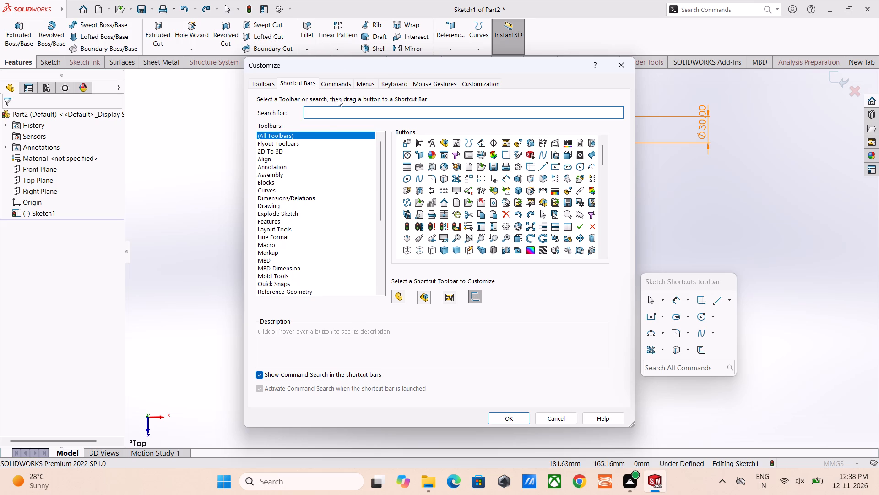
Examine the toolbar categories and command buttons offered for customizing commands in the Customize dialog.
left_click(345, 85)
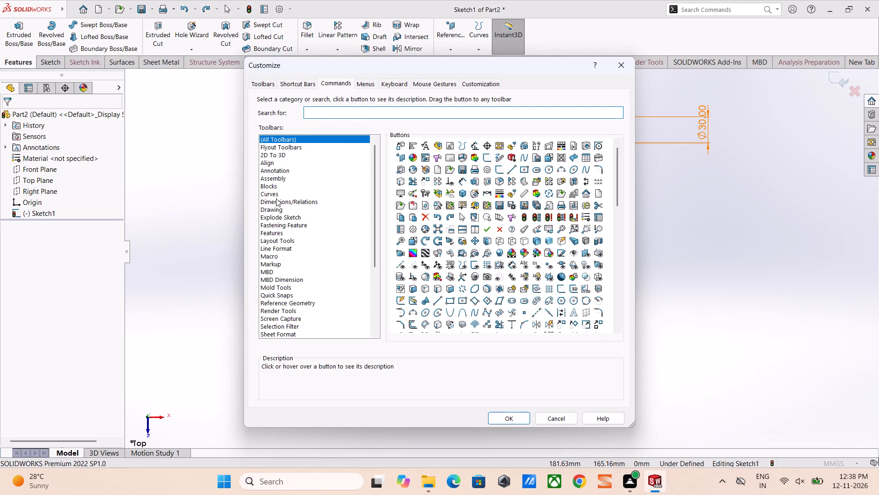
scroll(267, 222, "down", 3)
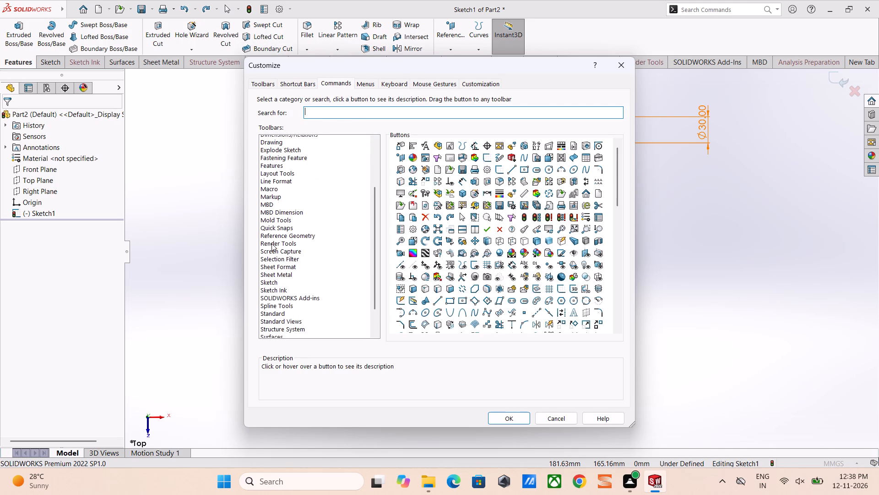
scroll(271, 243, "down", 7)
scroll(276, 240, "up", 5)
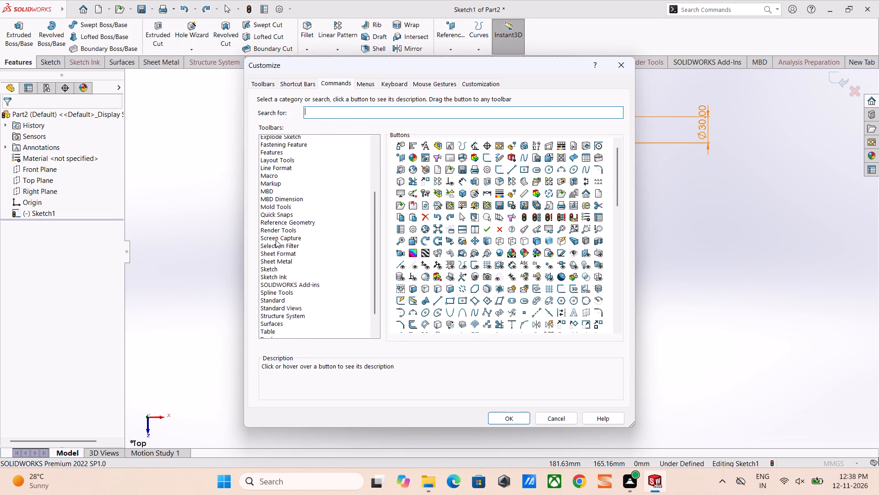
scroll(276, 240, "up", 3)
Look through the menu, mouse gesture and reset customization options, and close the Customize dialog.
left_click(407, 84)
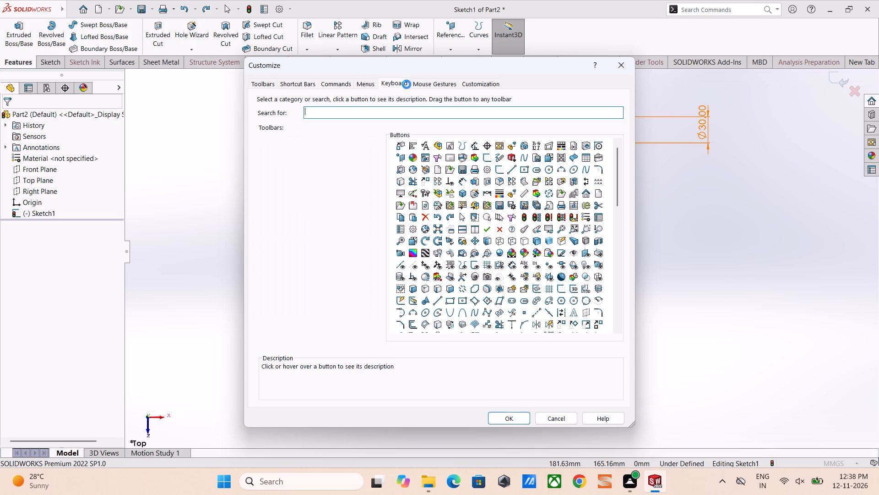
left_click(369, 84)
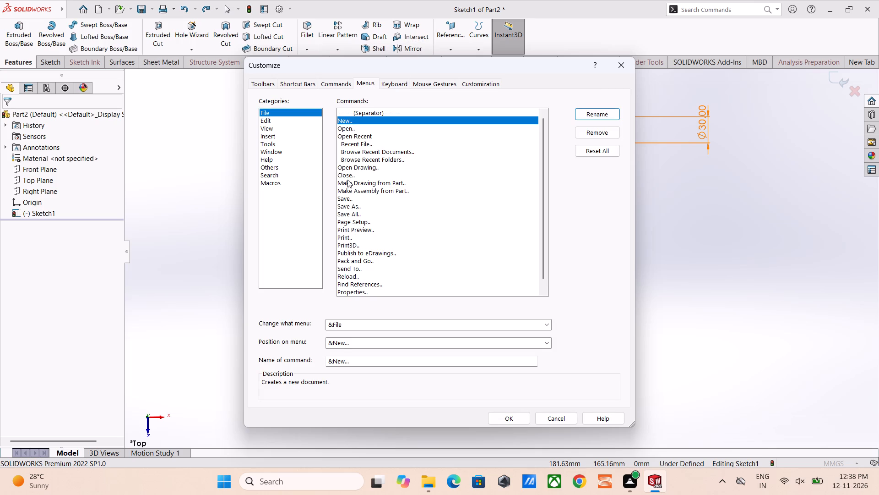
scroll(368, 176, "down", 3)
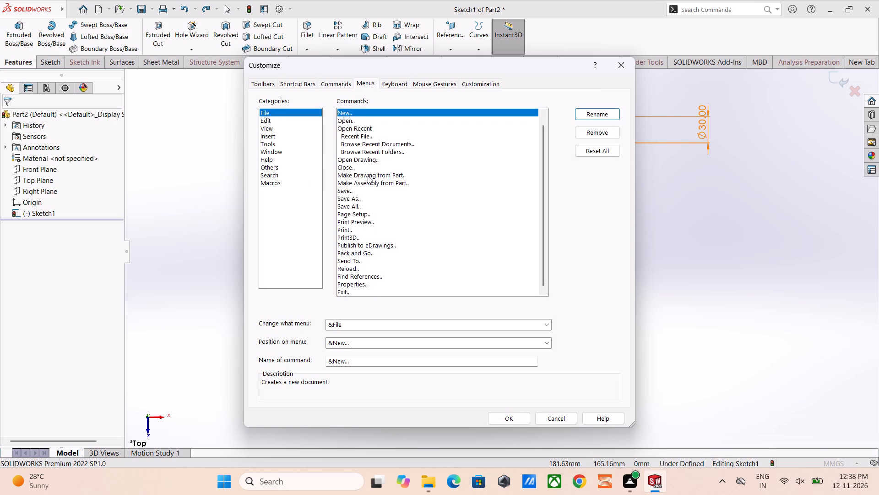
scroll(368, 176, "down", 2)
left_click(429, 86)
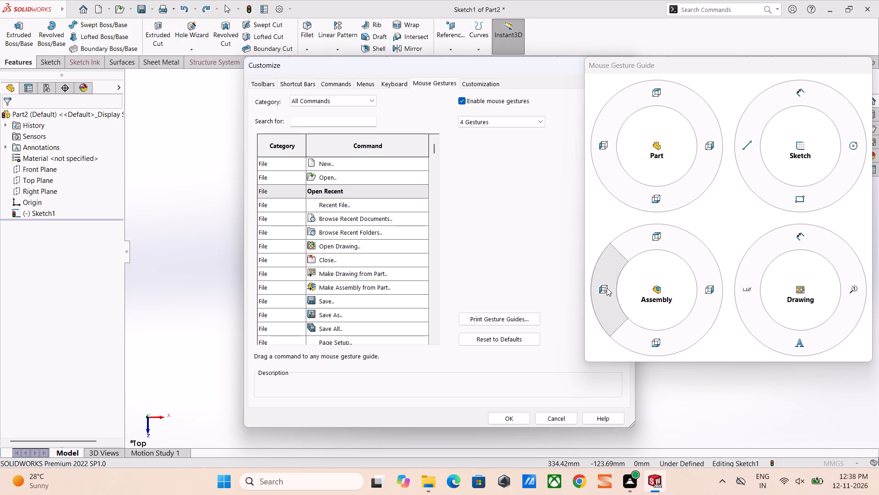
left_click(474, 82)
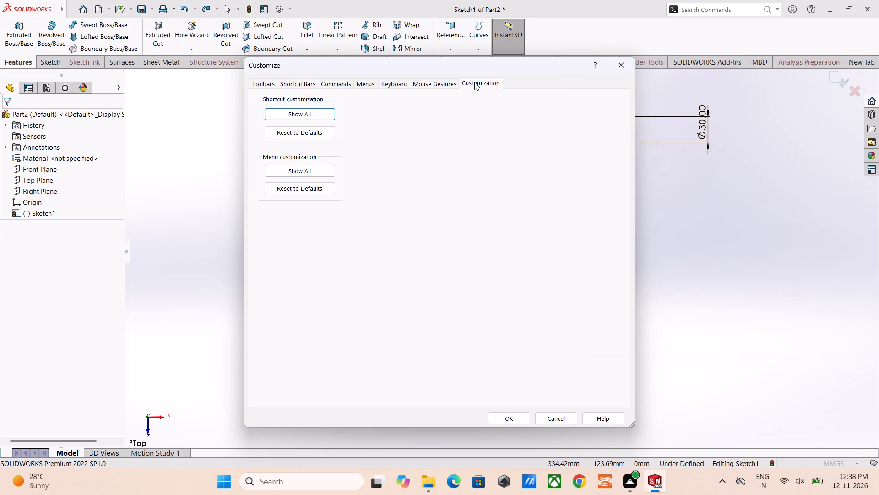
left_click(615, 67)
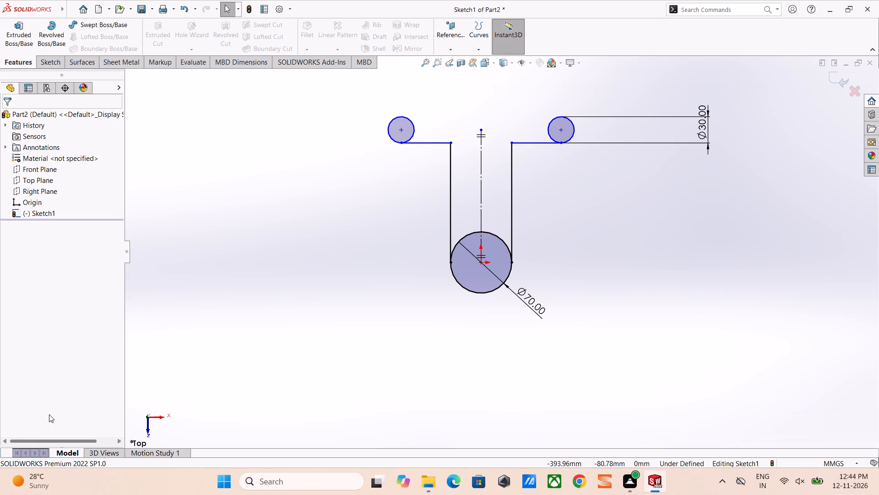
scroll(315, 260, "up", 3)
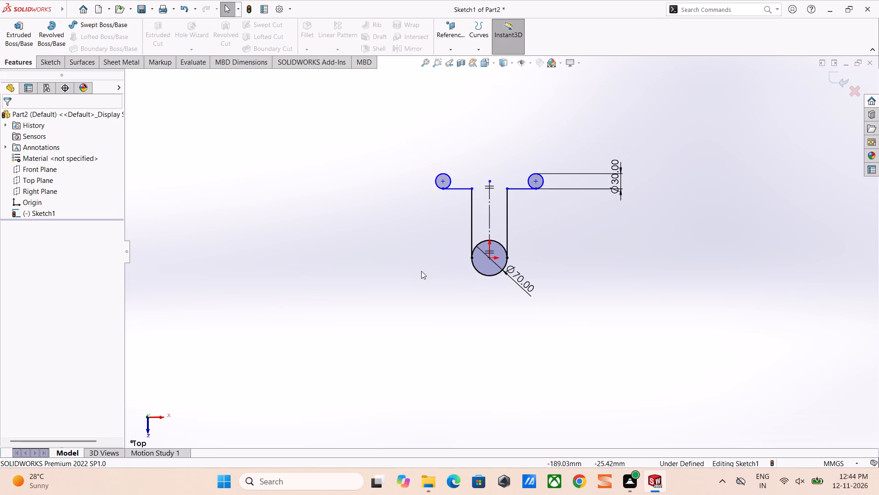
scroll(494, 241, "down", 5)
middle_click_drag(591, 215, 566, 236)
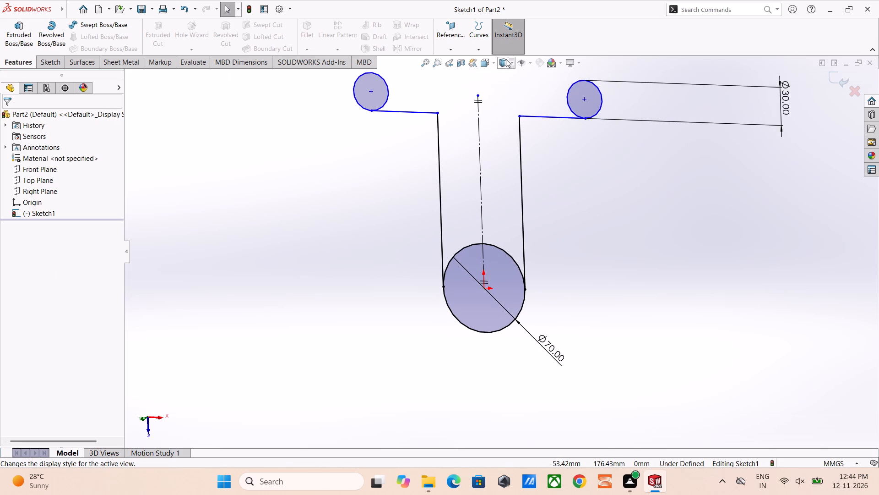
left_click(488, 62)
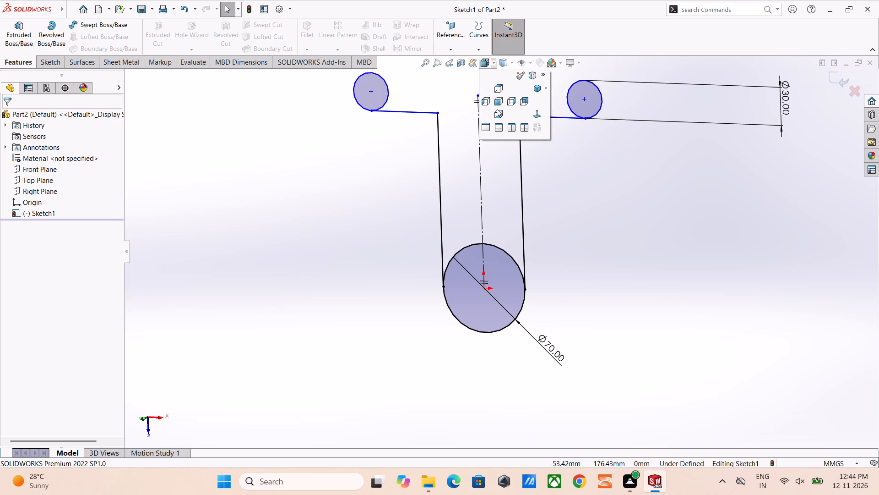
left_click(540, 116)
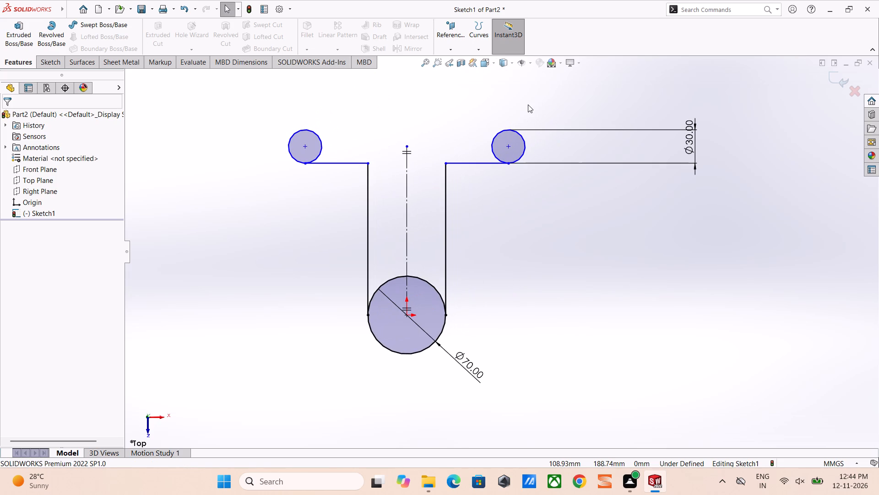
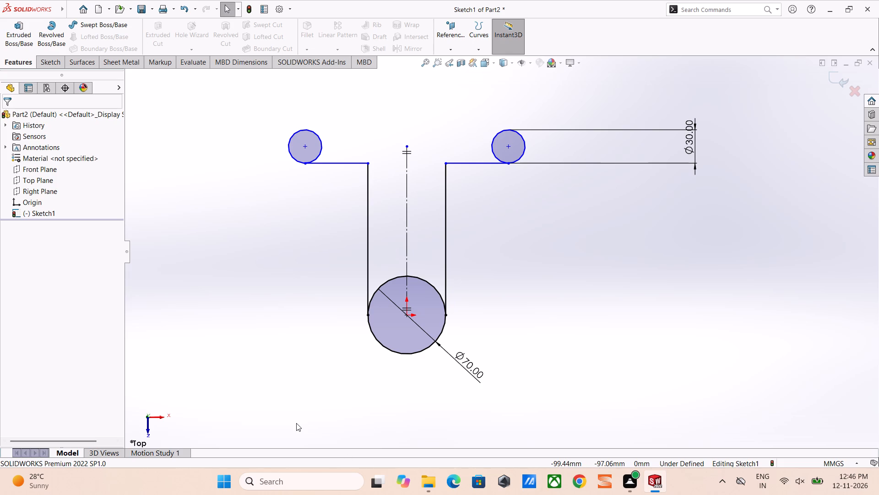
Apply tangent relations between the 70 mm hub circle and its right vertical line, and between the right lug circle and its horizontal line.
left_click(439, 295, "ctrl")
left_click(445, 294, "ctrl")
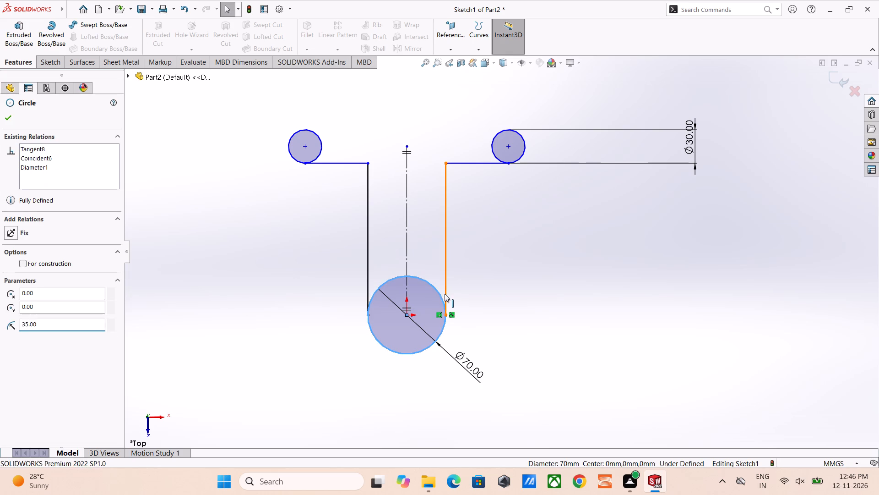
left_click(477, 253)
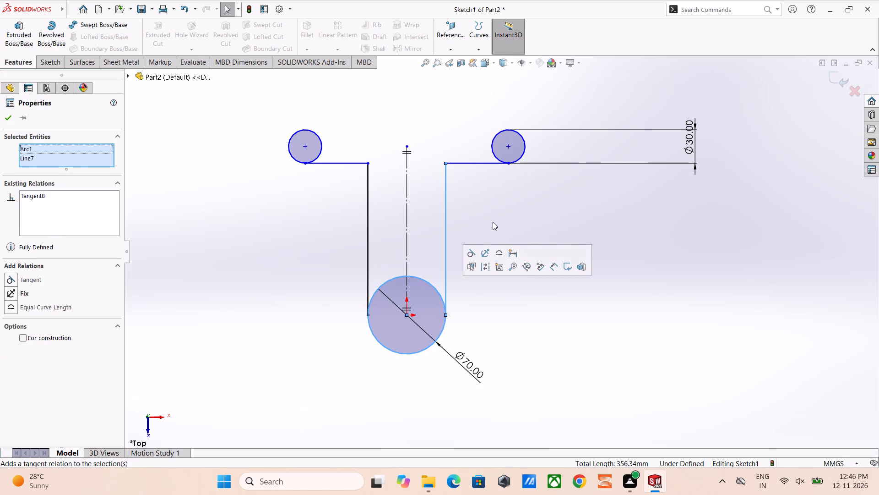
left_click(494, 217)
left_click(520, 158, "ctrl")
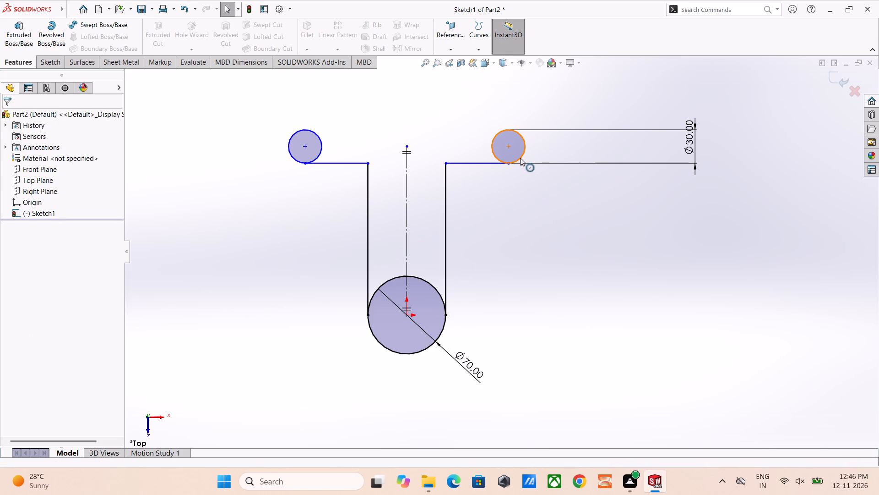
left_click(483, 162, "ctrl")
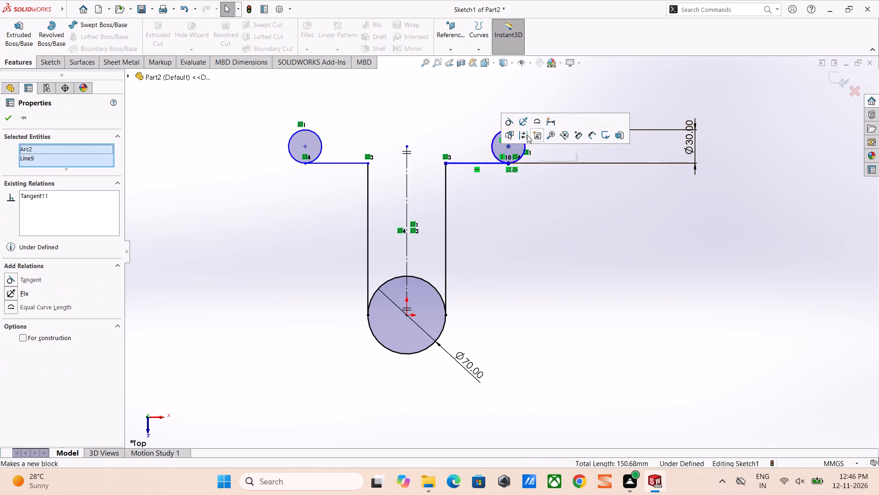
left_click(510, 122)
left_click(506, 224)
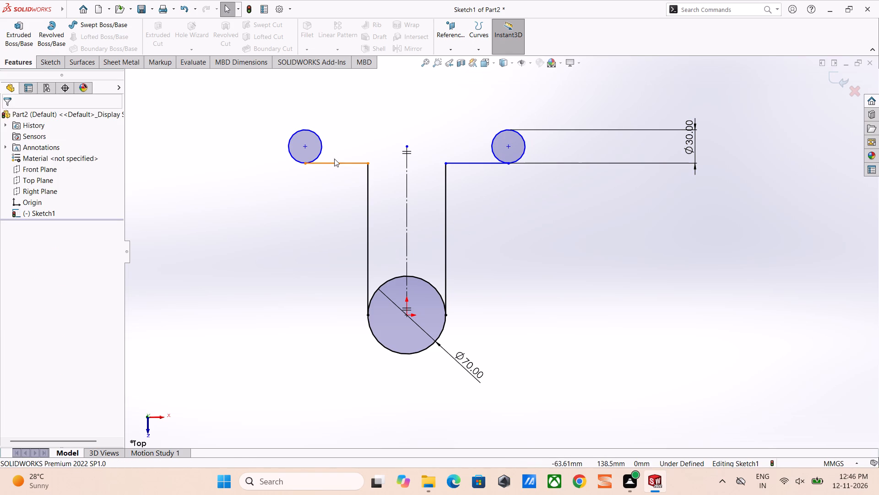
Turn off Dynamic Mirror on the vertical centreline.
left_click(409, 151)
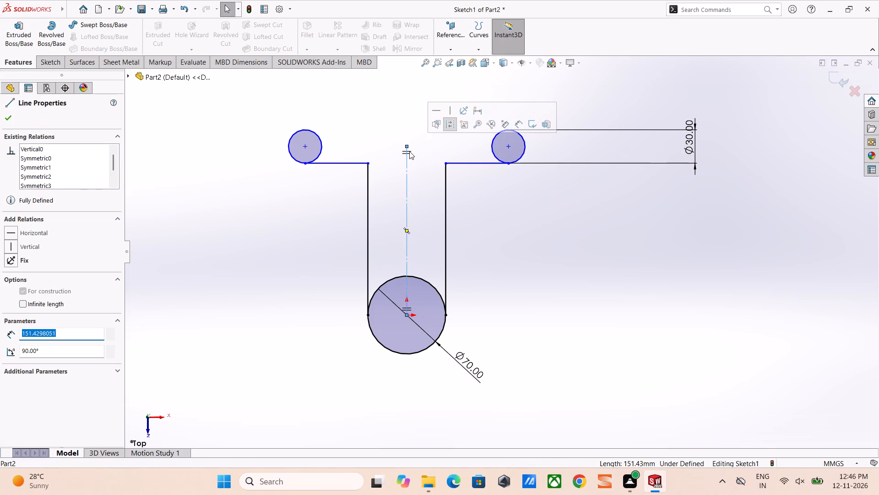
left_click(387, 174)
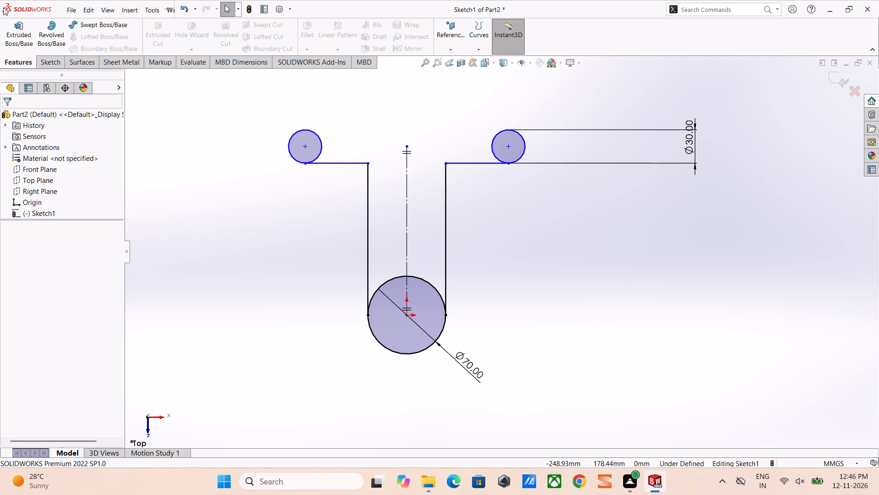
left_click(41, 10)
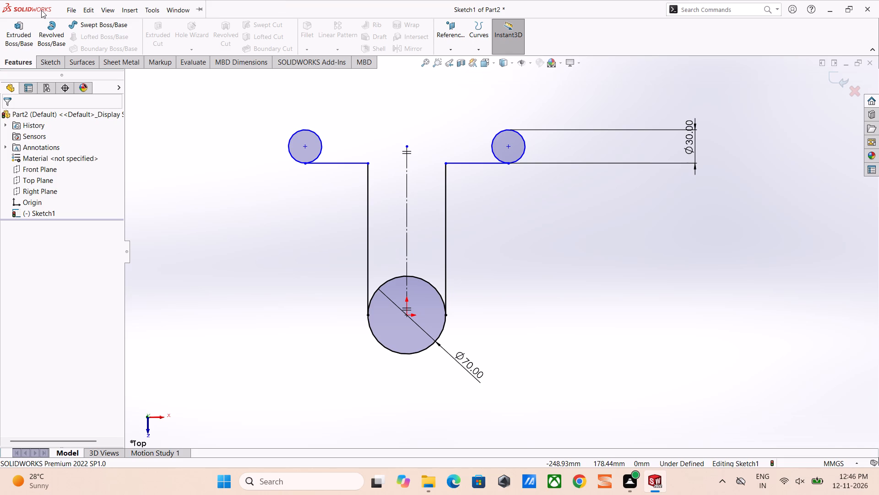
left_click(149, 12)
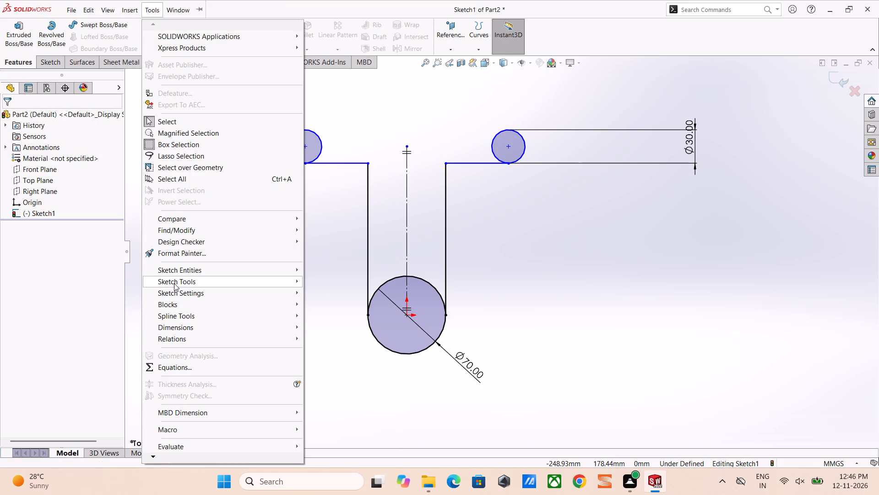
left_click(174, 283)
left_click(330, 231)
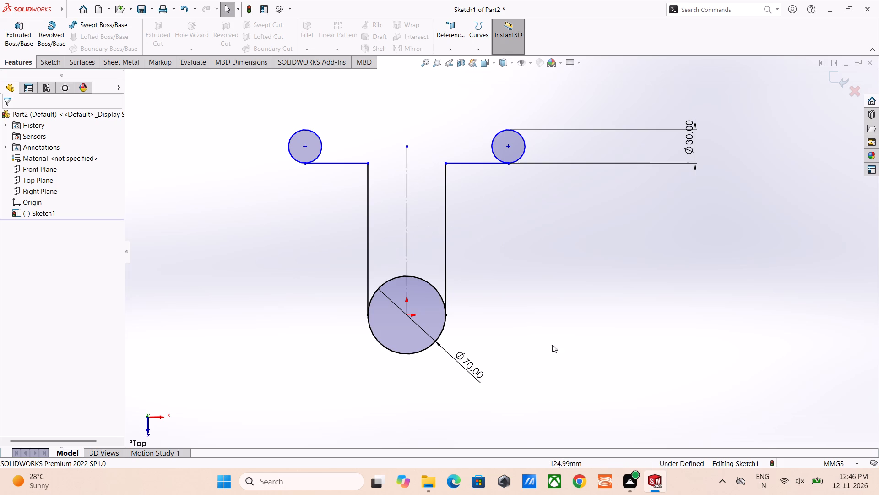
Draw a horizontal line about 183 mm long joining the tops of the two lug circles.
right_click_drag(583, 349, 470, 347)
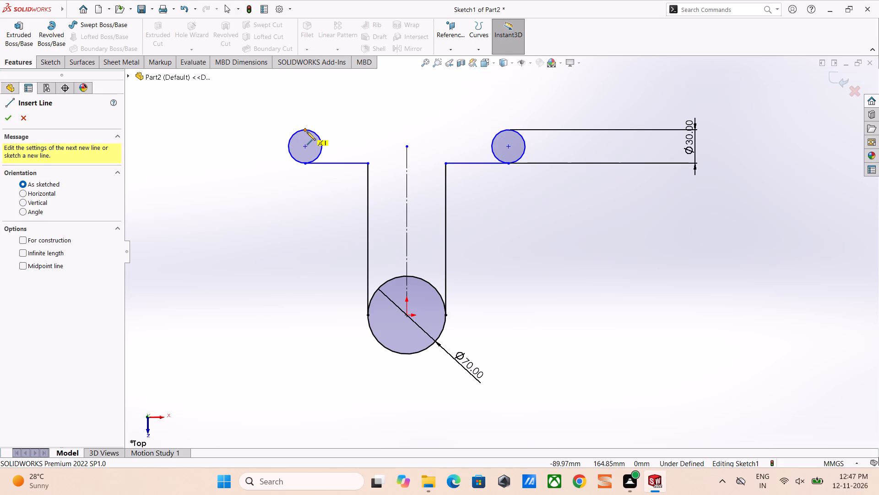
left_click(304, 129)
left_click(509, 130)
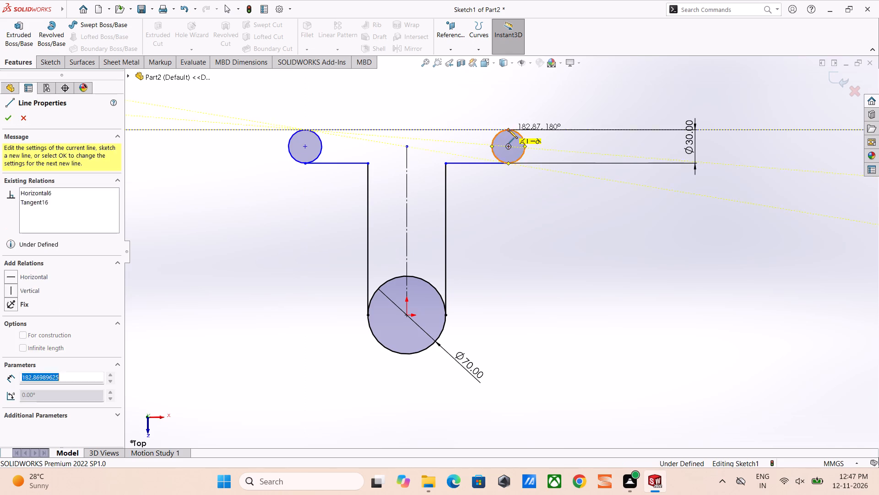
right_click(548, 212)
left_click(561, 222)
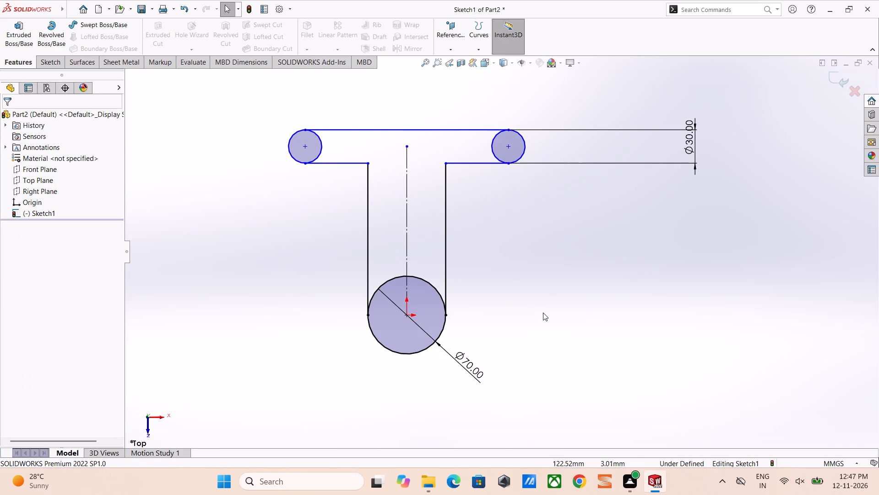
Sketch a circle about 41 mm in diameter centred on the upper end of the vertical centreline.
right_click_drag(569, 316, 526, 304)
right_click_drag(573, 251, 671, 235)
left_click(406, 148)
left_click(423, 165)
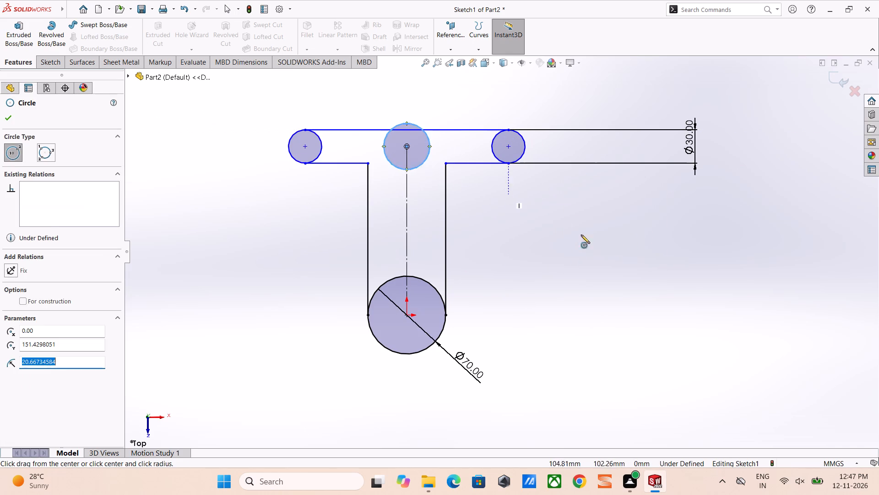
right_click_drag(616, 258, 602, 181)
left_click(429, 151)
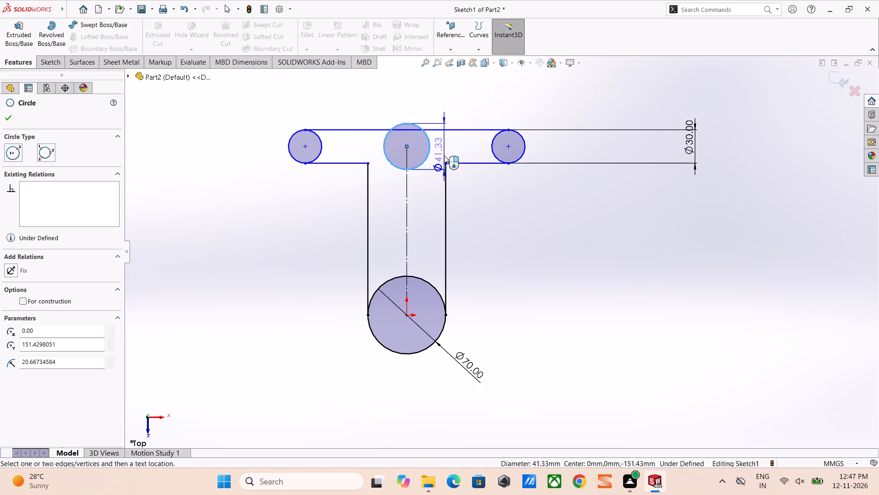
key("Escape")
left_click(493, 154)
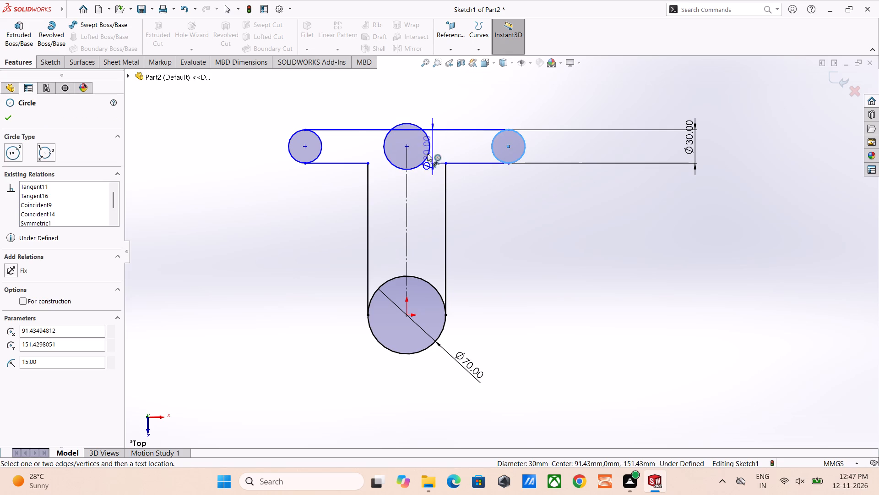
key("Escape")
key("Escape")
Make the middle circle equal in size to the right lug circle.
left_click(429, 156)
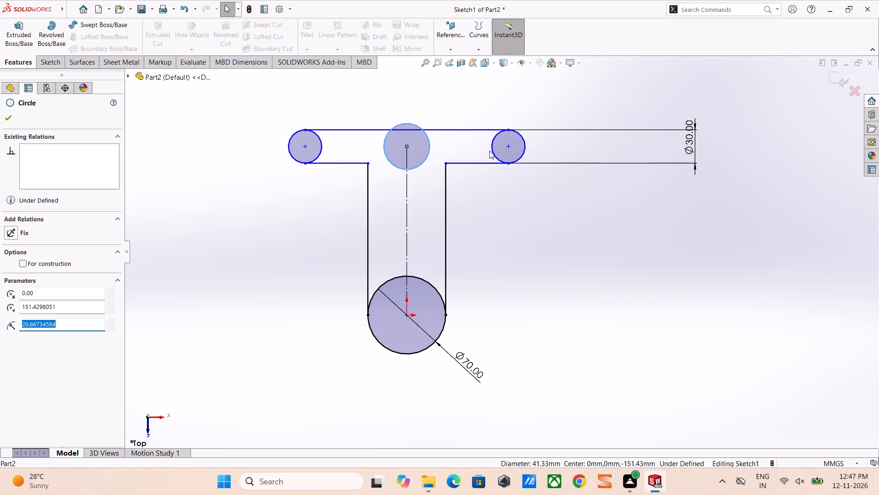
left_click(490, 149, "ctrl")
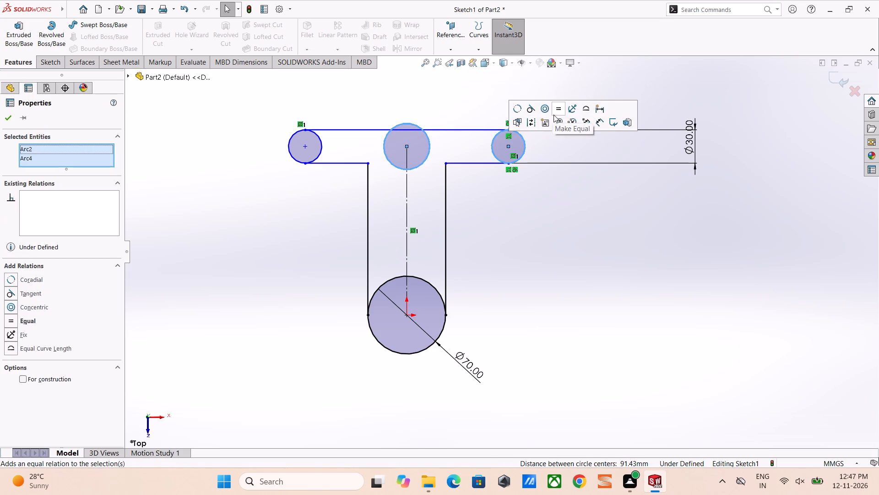
left_click(557, 110)
left_click(535, 209)
key("Escape")
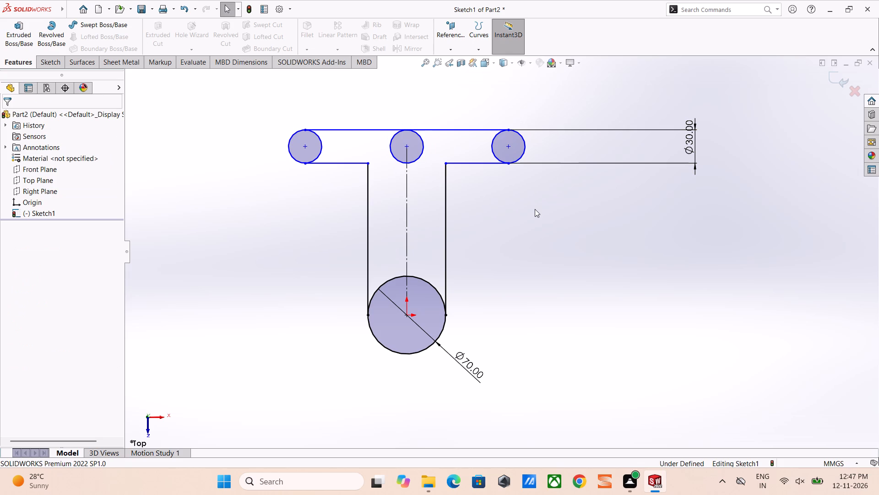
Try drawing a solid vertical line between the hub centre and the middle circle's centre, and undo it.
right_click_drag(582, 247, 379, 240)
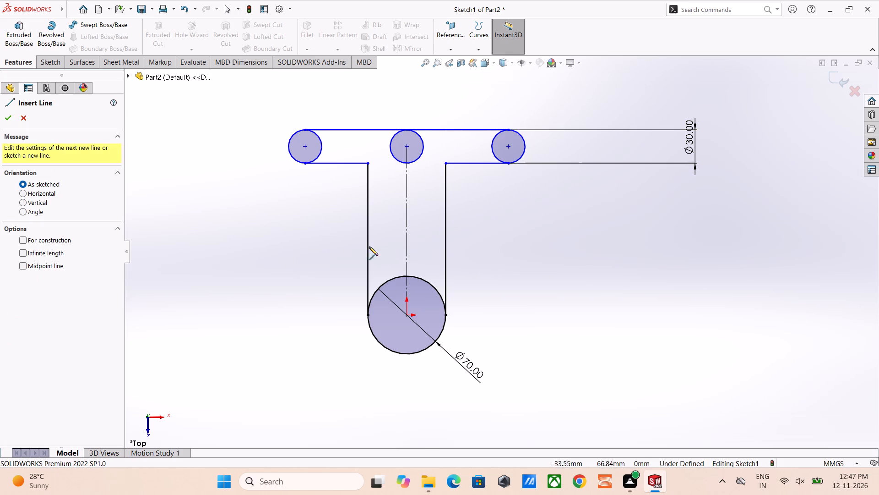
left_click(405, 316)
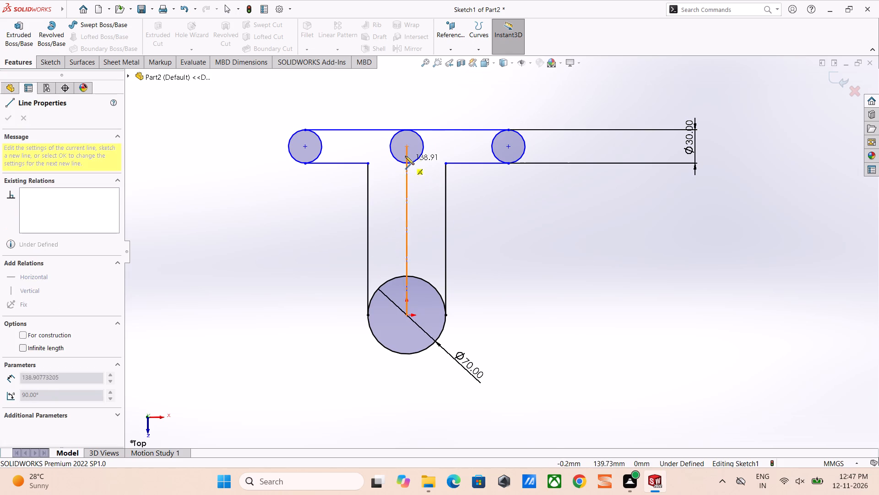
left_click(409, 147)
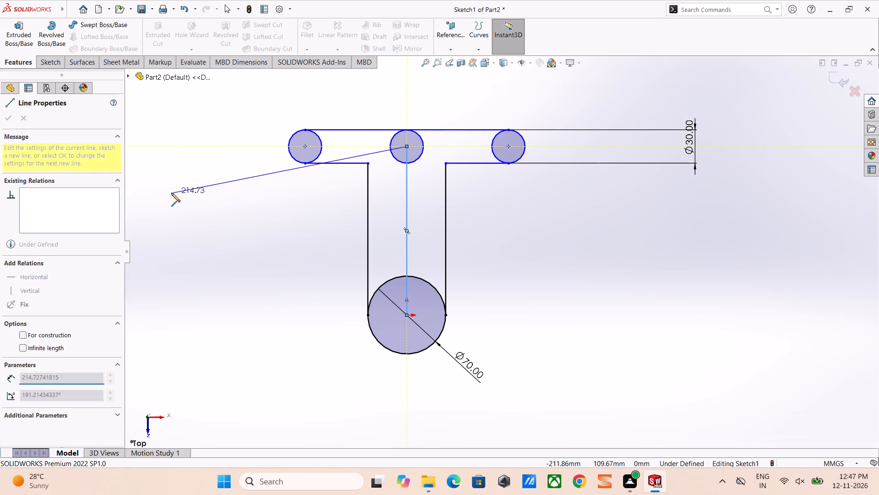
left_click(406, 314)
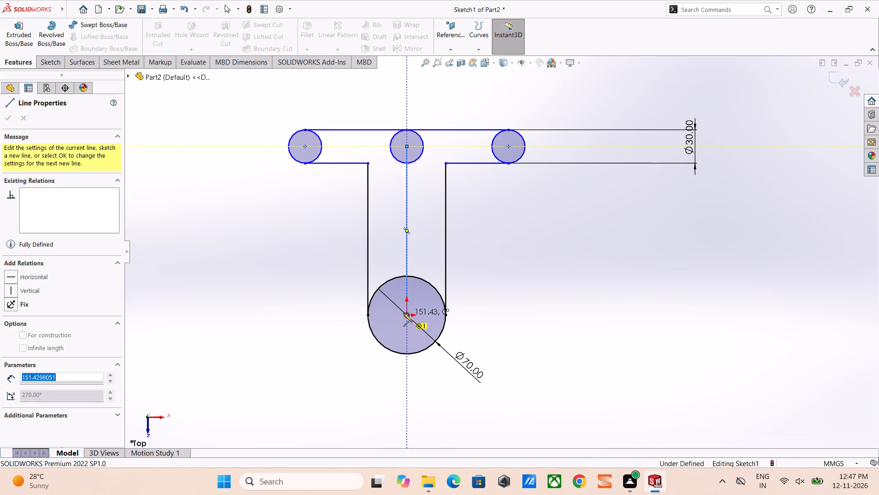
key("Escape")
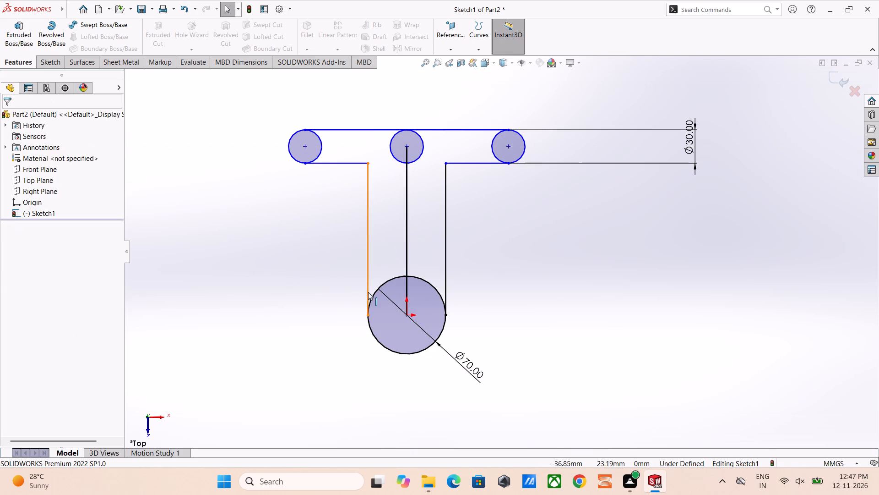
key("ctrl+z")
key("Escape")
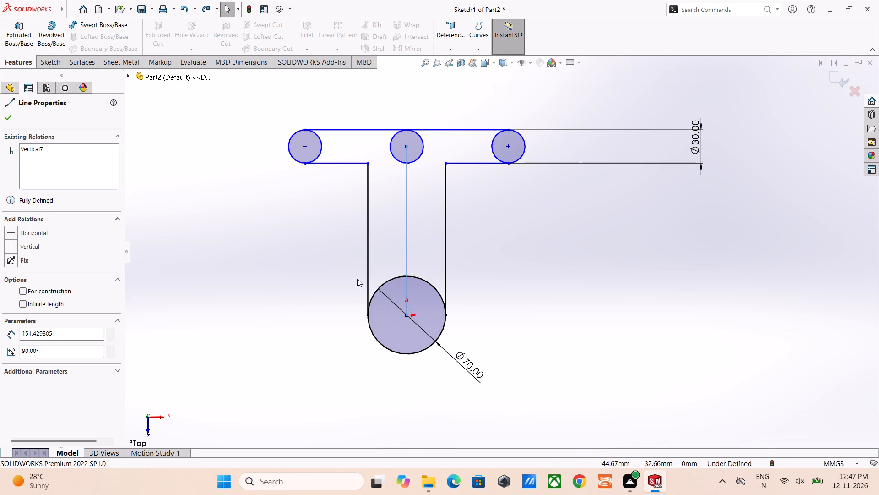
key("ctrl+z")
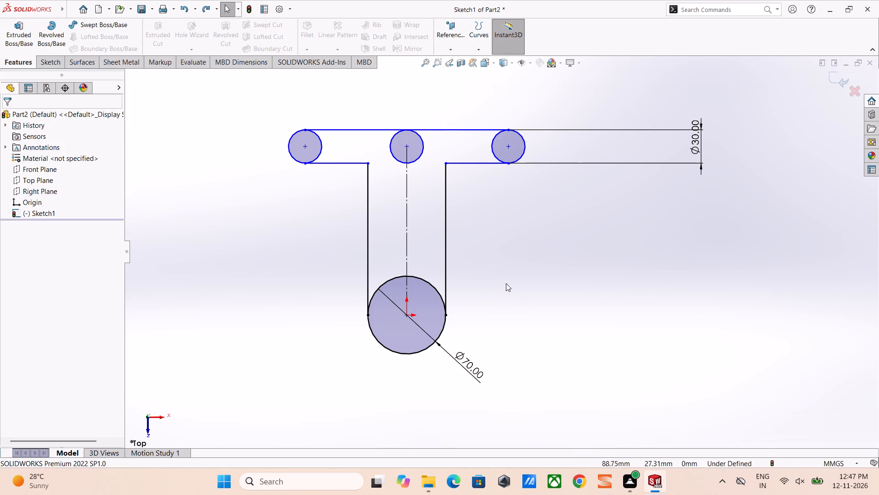
Dimension the vertical distance between the hub centre and the middle circle's centre.
right_click_drag(602, 276, 526, 275)
right_click_drag(646, 351, 646, 277)
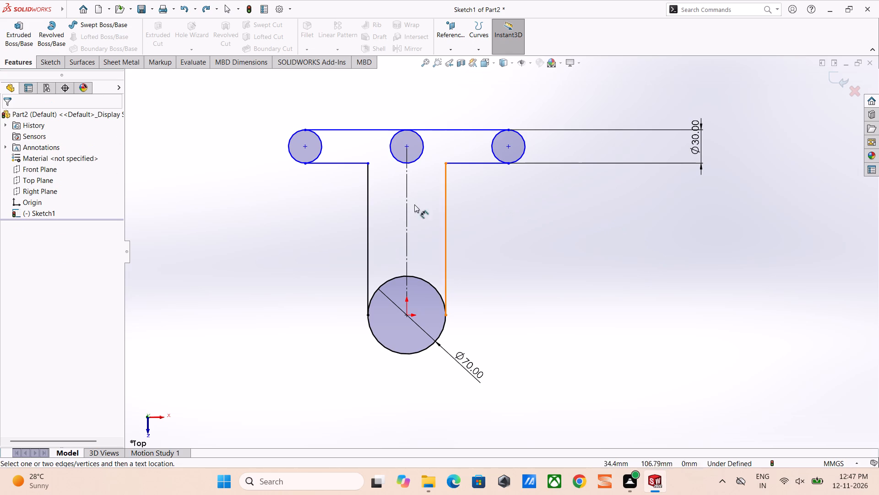
left_click(407, 316)
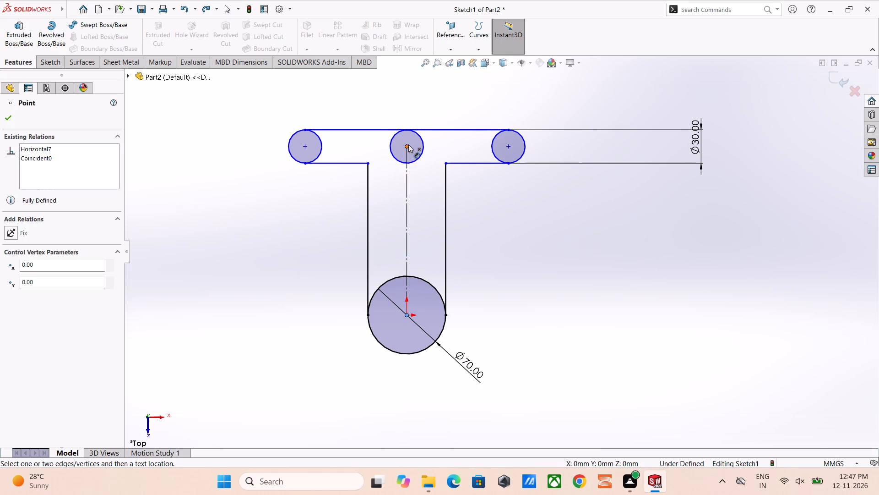
left_click(408, 144)
left_click(250, 146)
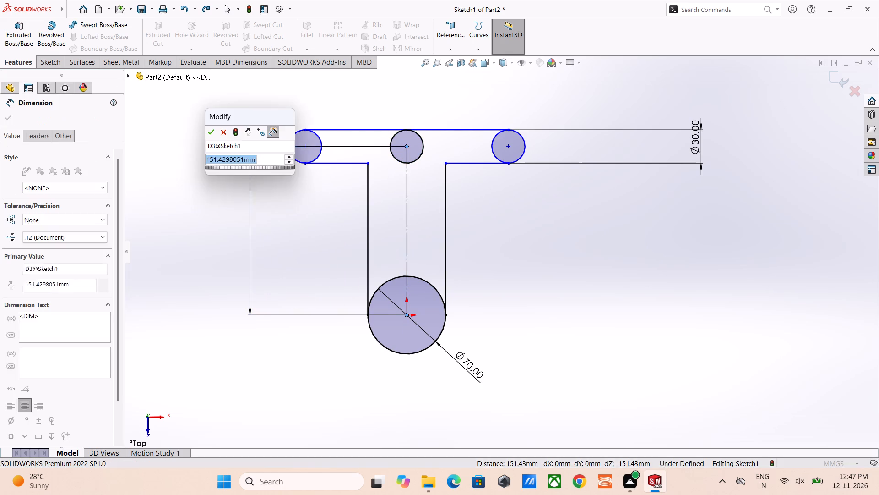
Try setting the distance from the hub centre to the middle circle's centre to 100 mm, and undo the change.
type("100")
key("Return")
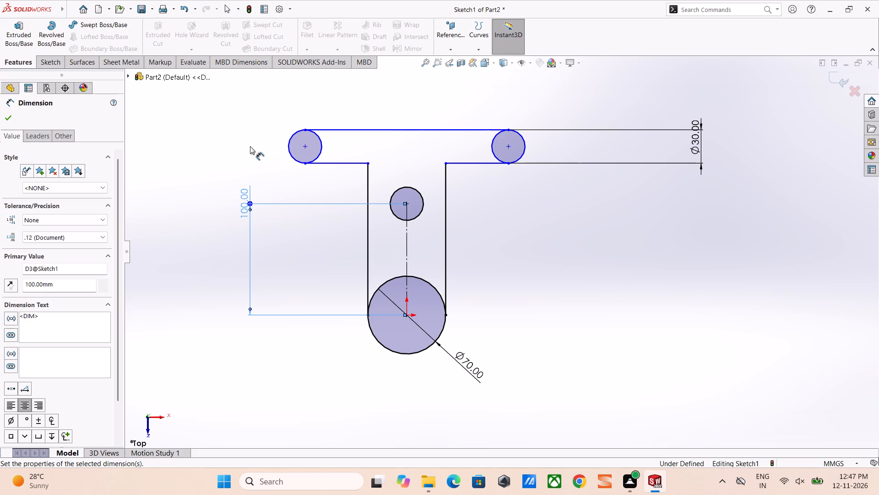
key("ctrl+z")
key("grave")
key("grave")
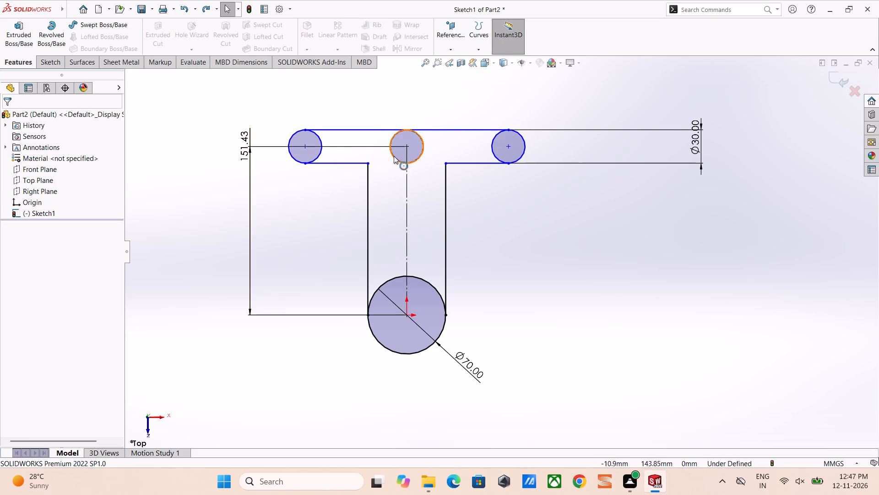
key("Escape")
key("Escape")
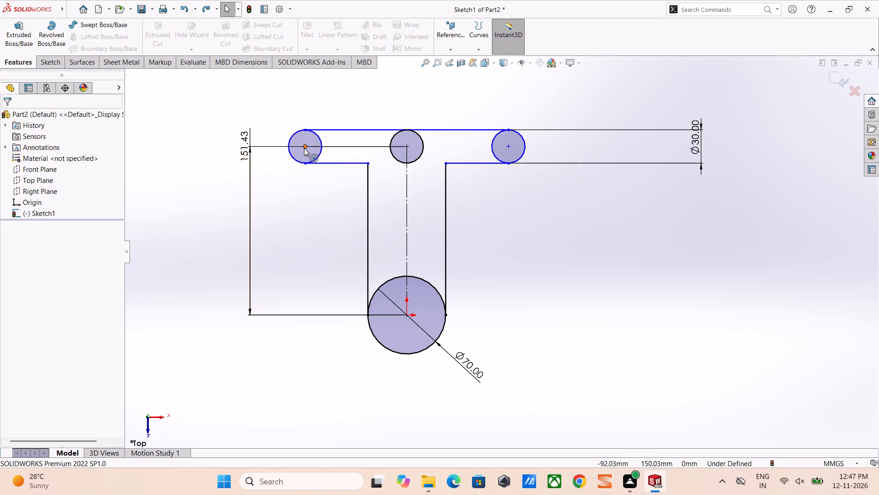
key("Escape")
Apply a horizontal relation to the centre points of the left, middle and right circles.
left_click(307, 146, "ctrl")
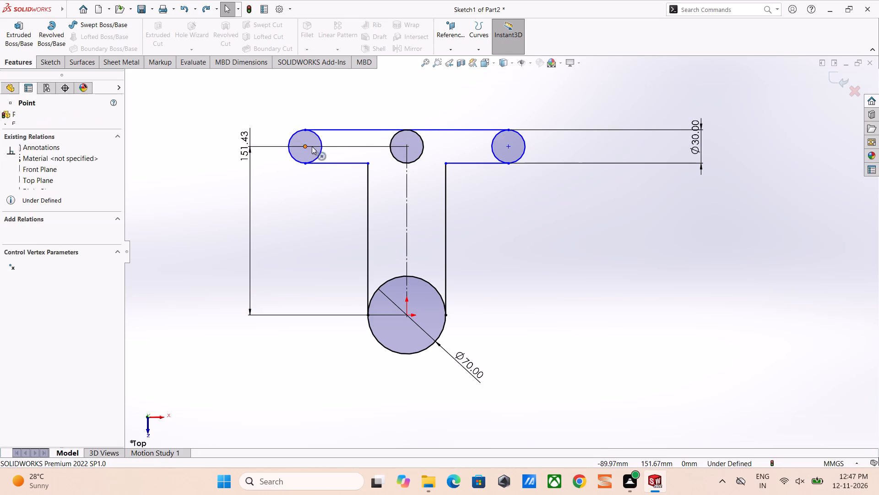
left_click(408, 147, "ctrl")
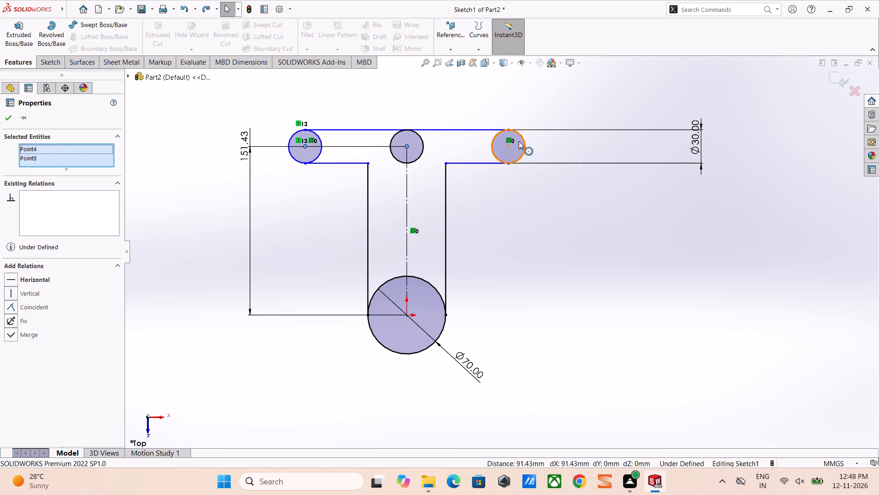
left_click(510, 144, "ctrl")
left_click(536, 103)
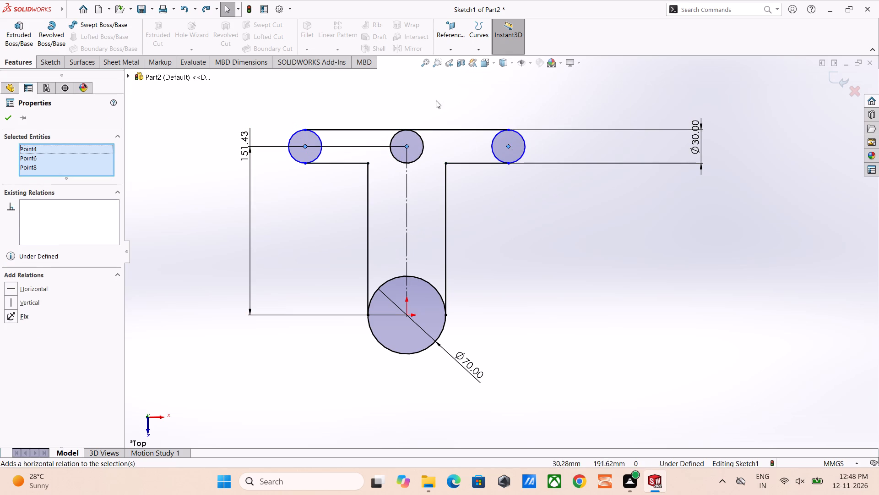
Set the vertical distance between the hub centre and the middle circle's centre to 100 mm.
left_click(435, 100)
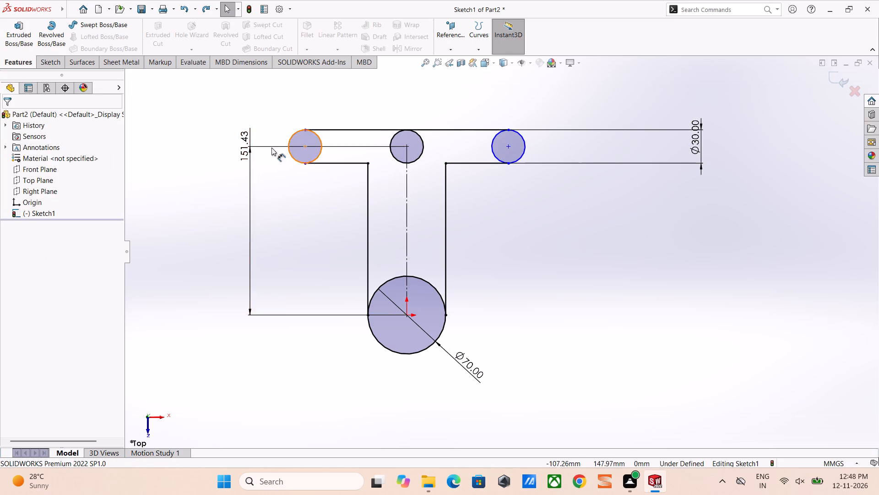
double_click(245, 150)
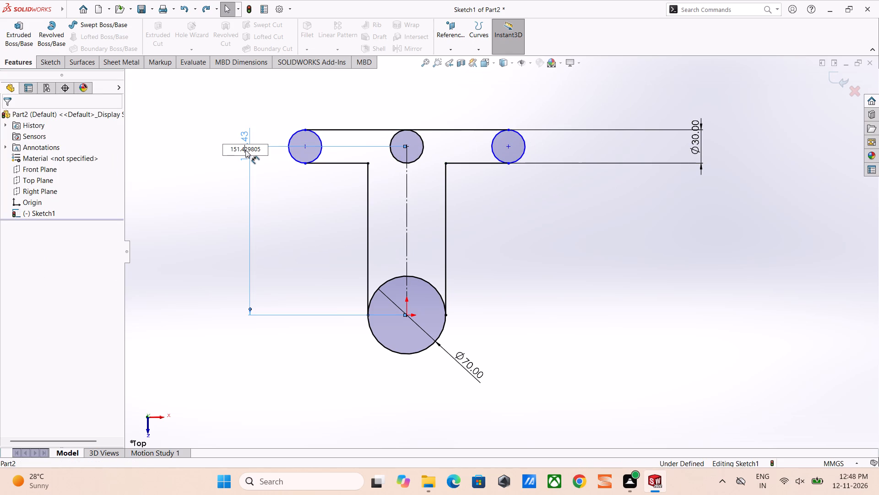
key("ctrl+a")
type("10")
key("0")
key("Return")
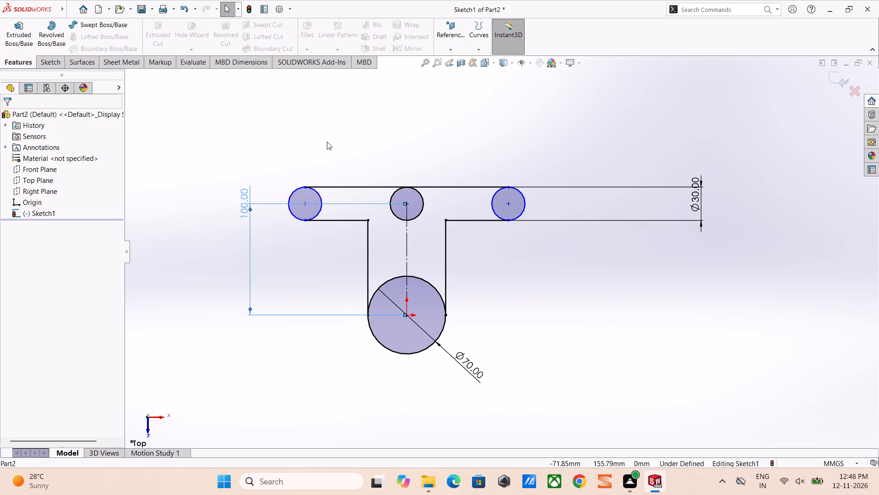
left_click(327, 142)
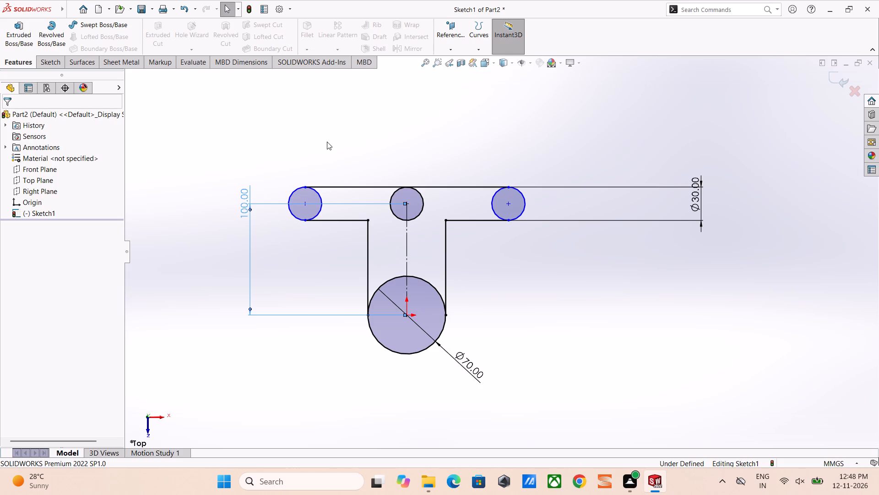
Dimension the horizontal distance between the middle and right circles' centres as 55 mm.
right_click_drag(439, 159, 440, 69)
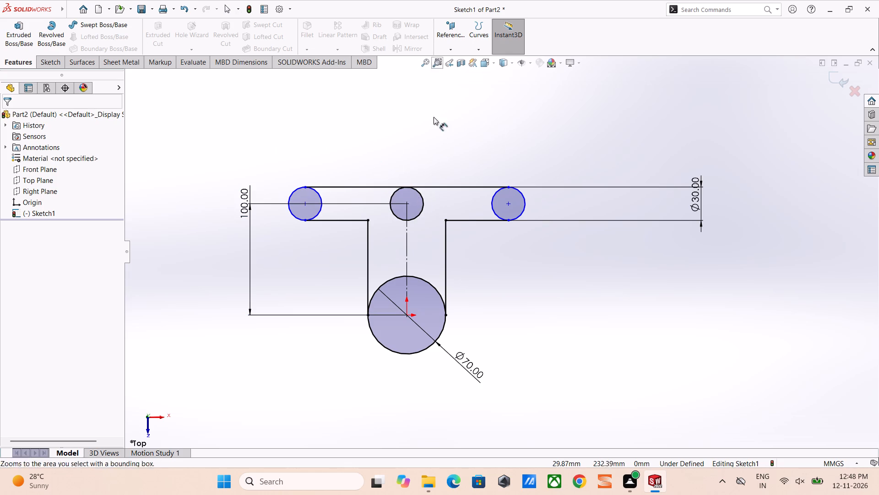
left_click(406, 202)
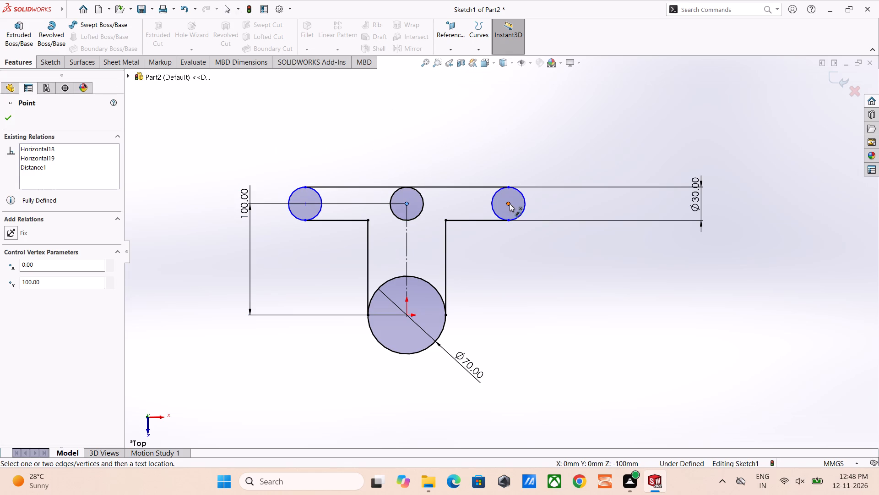
left_click(510, 203)
left_click(449, 151)
type("55")
key("Return")
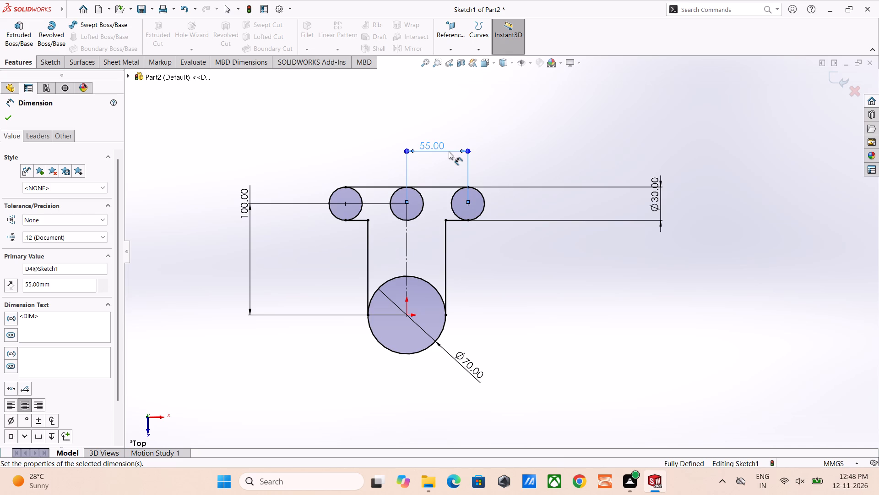
left_click(526, 129)
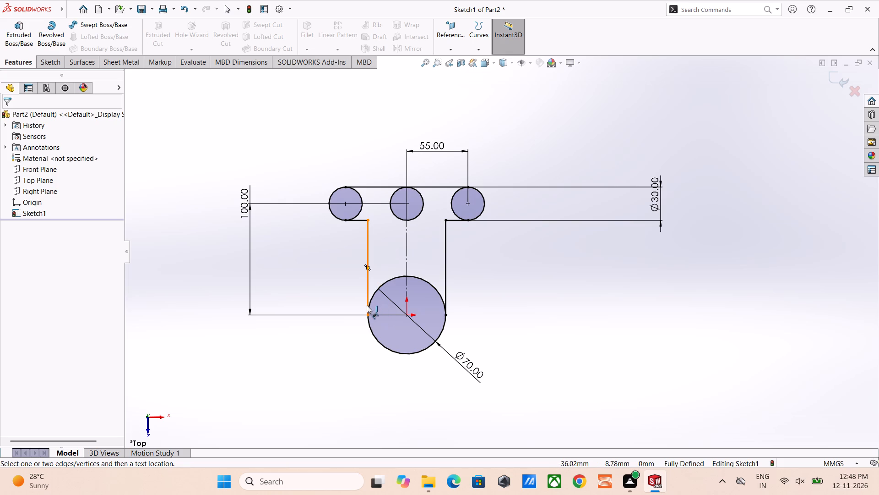
Sketch concentric inner circles in the side lugs, radius about 10.5 mm in the right one and about 6.9 mm in the left.
right_click_drag(488, 317, 727, 324)
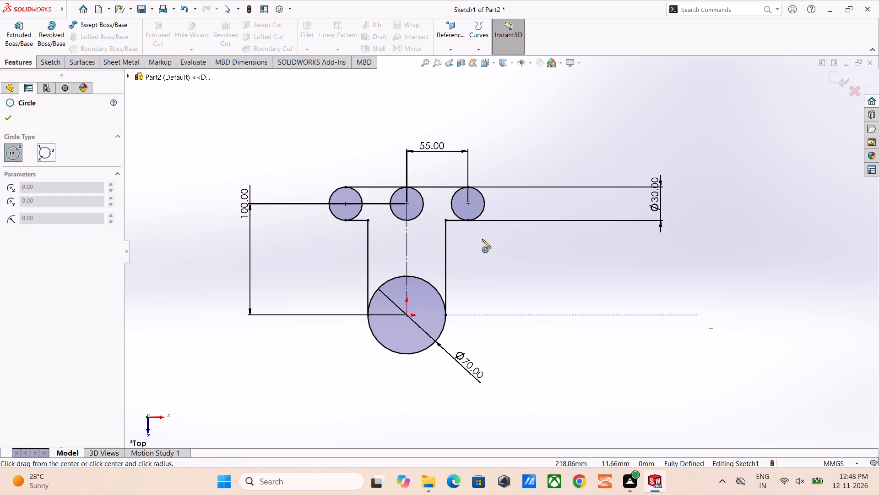
scroll(482, 210, "down", 5)
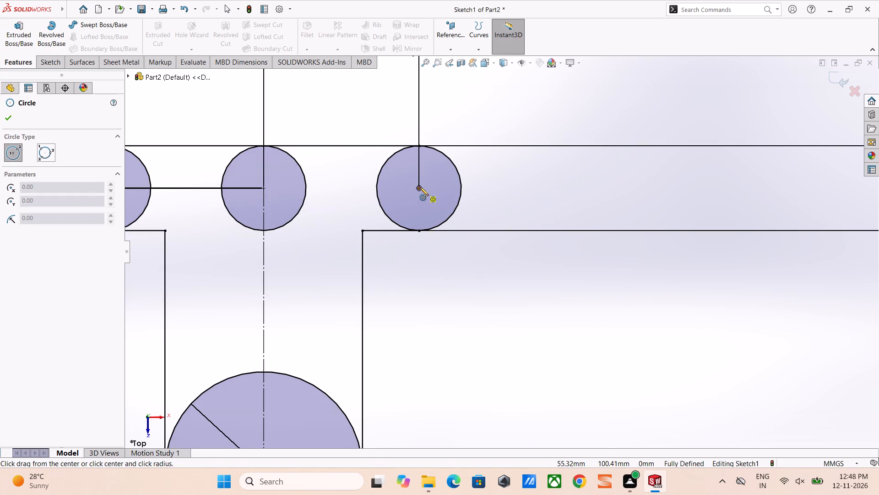
left_click(420, 187)
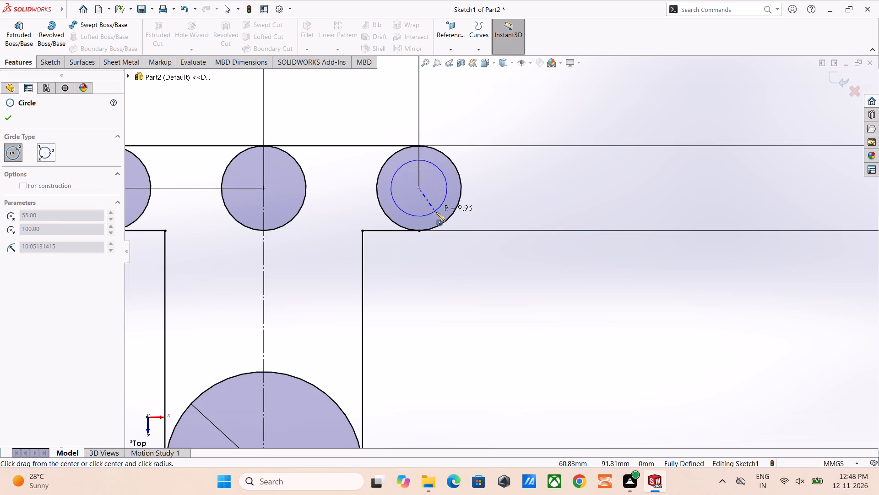
left_click(436, 212)
scroll(410, 255, "up", 4)
scroll(338, 234, "down", 5)
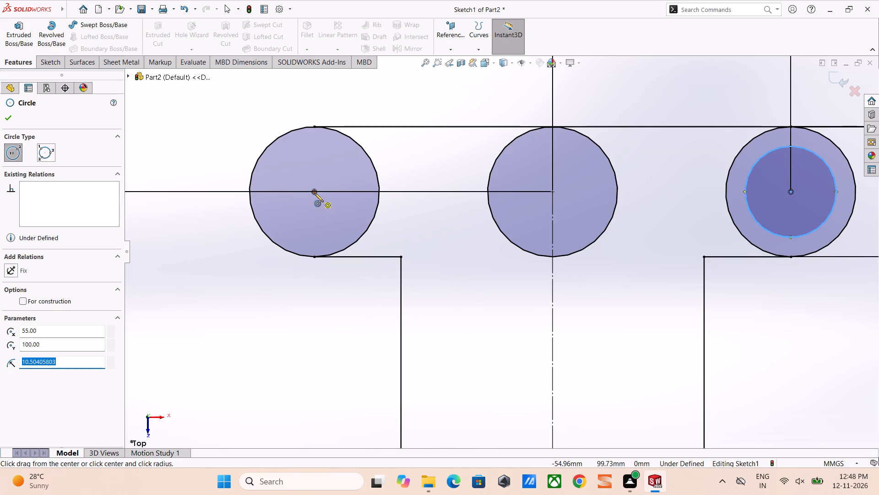
left_click(315, 193)
left_click(334, 214)
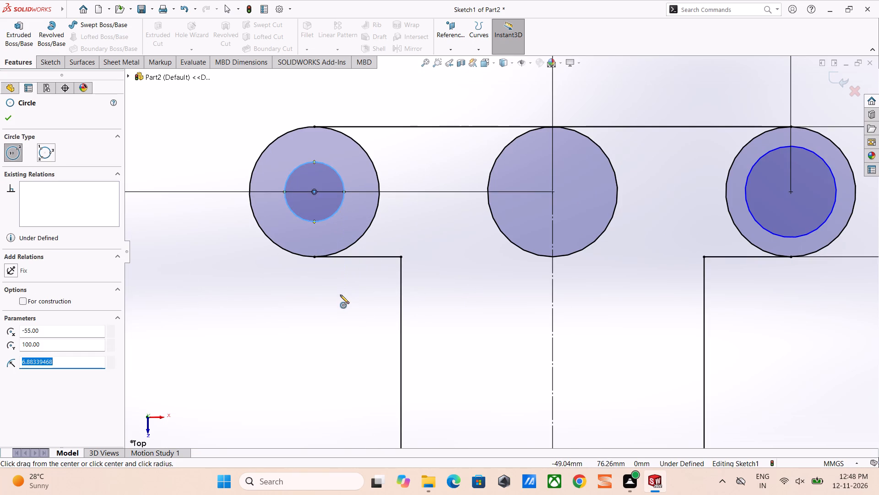
key("Escape")
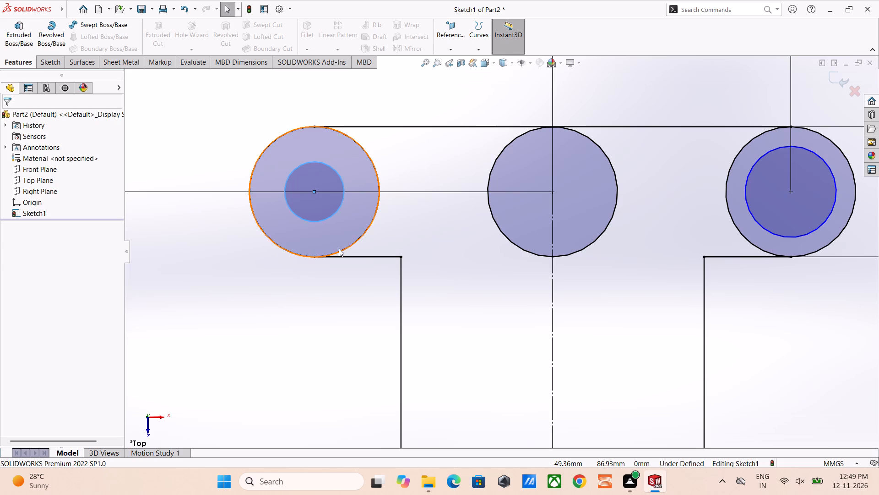
Apply an equal relation to the two inner lug circles.
left_click(321, 219, "ctrl")
left_click(770, 229, "ctrl")
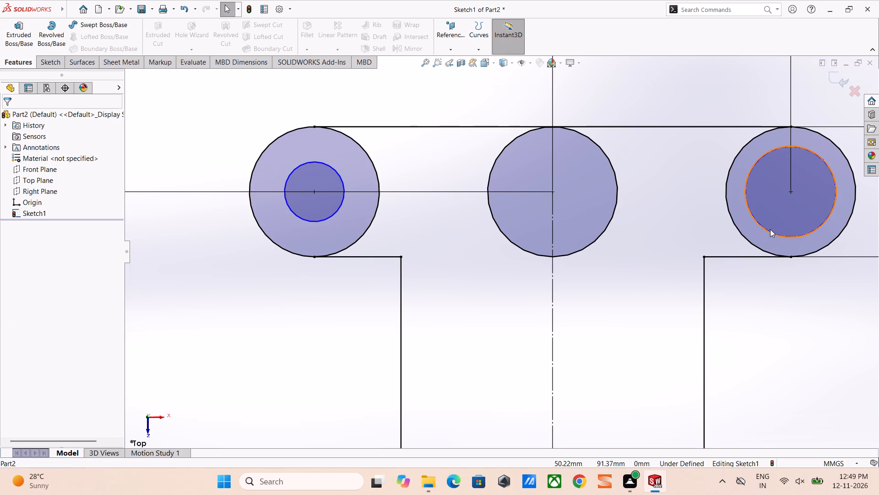
left_click(331, 218, "ctrl")
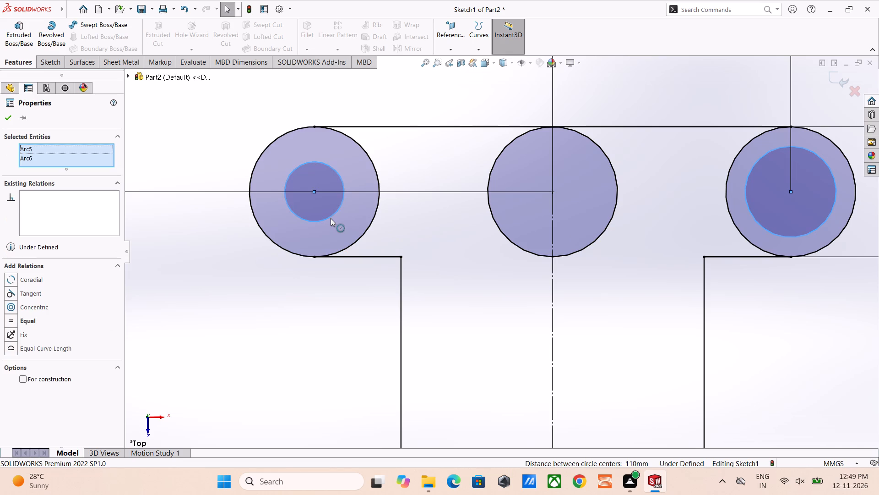
left_click(11, 317)
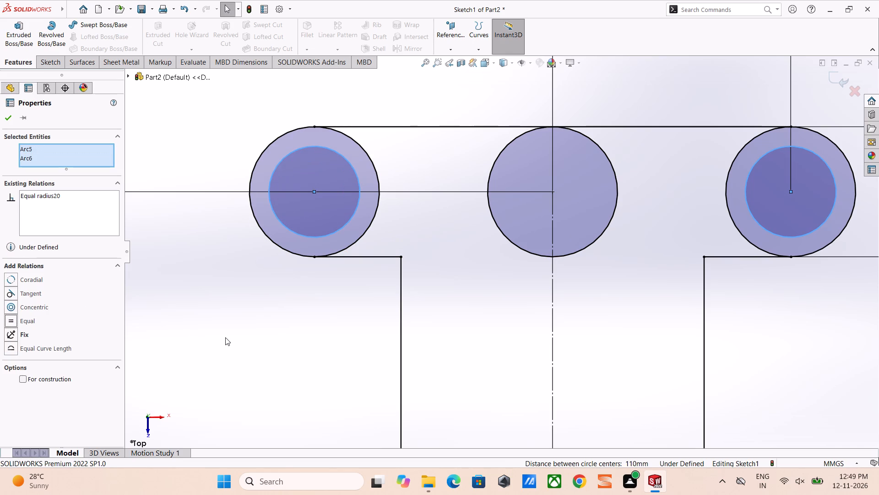
Dimension the left lug's inner circle to a diameter of 20 mm.
right_click_drag(119, 486, 87, 326)
right_click_drag(201, 312, 174, 170)
left_click(277, 166)
left_click(228, 116)
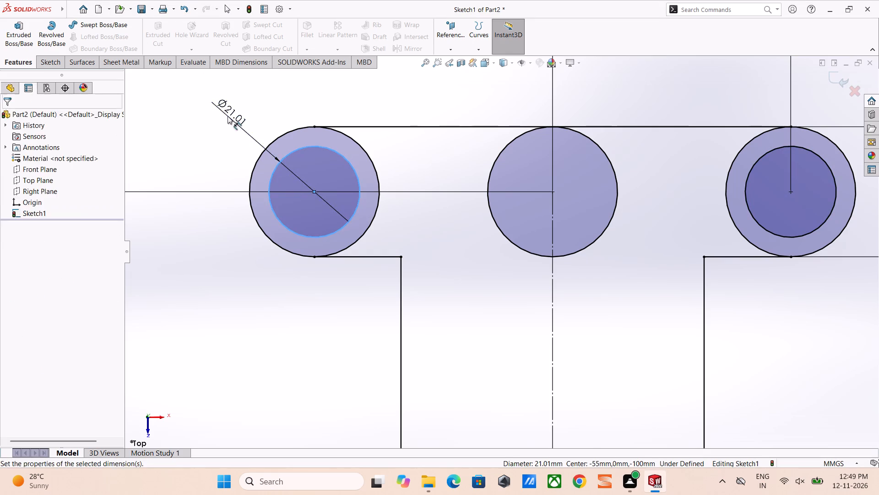
type("20")
key("Return")
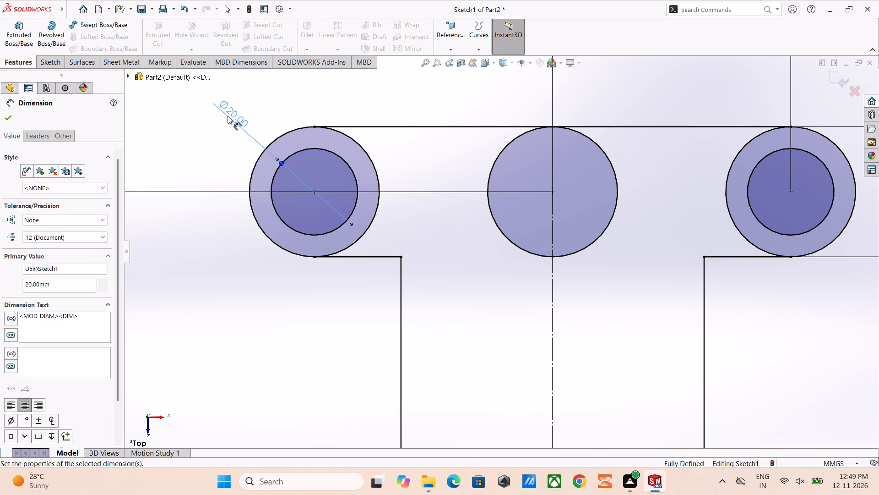
left_click(211, 135)
Start a blind Boss-Extrude with a depth of 7 mm, using the T-shaped web regions on both sides of the centreline.
scroll(274, 175, "up", 5)
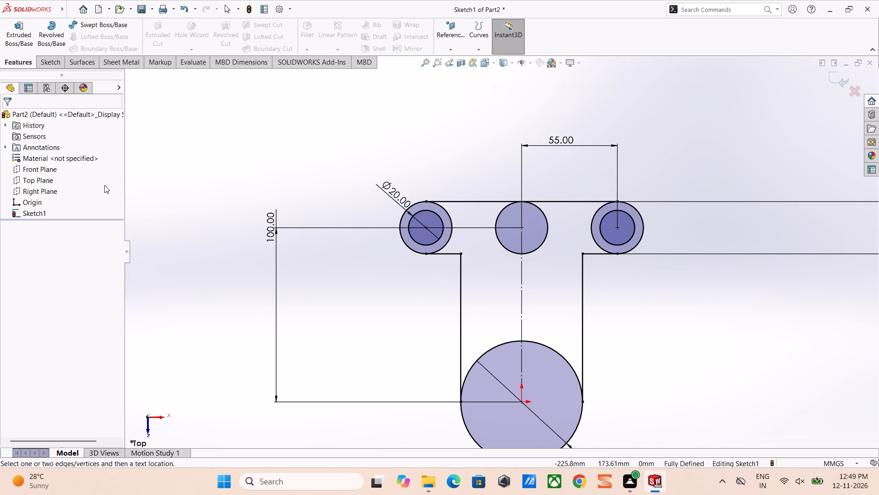
scroll(548, 129, "up", 3)
middle_click_drag(629, 191, 613, 225)
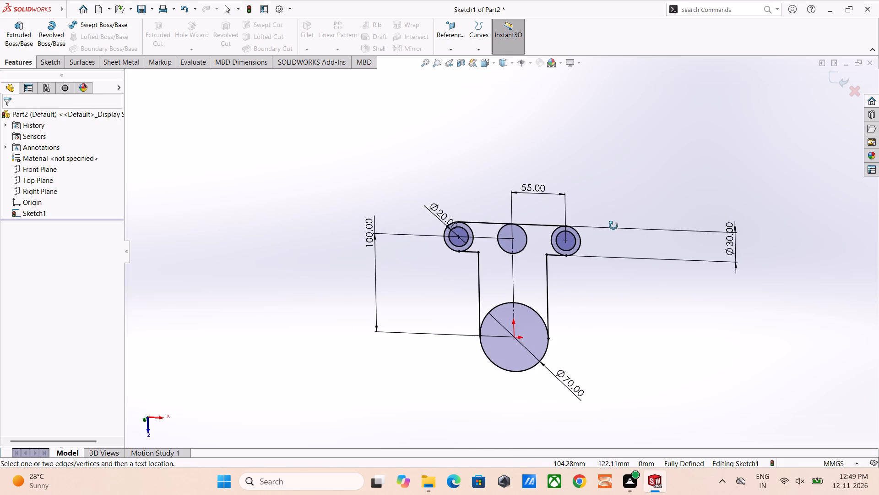
middle_click_drag(613, 225, 622, 210)
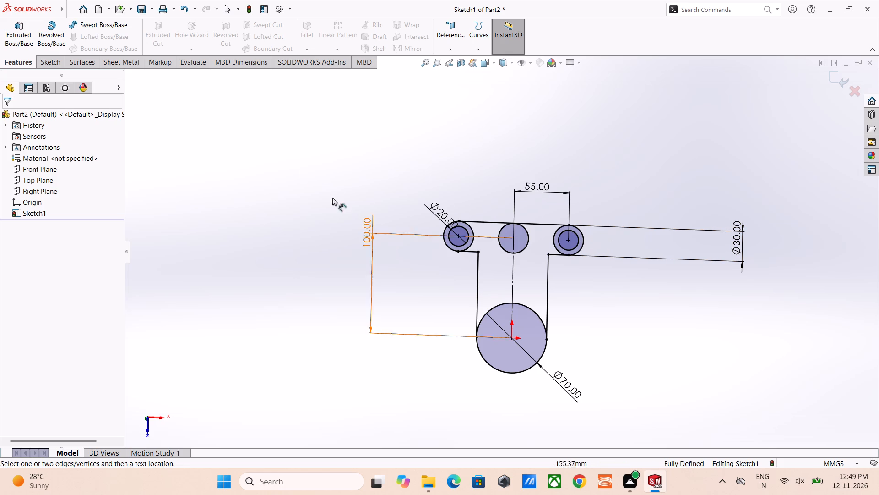
left_click(21, 39)
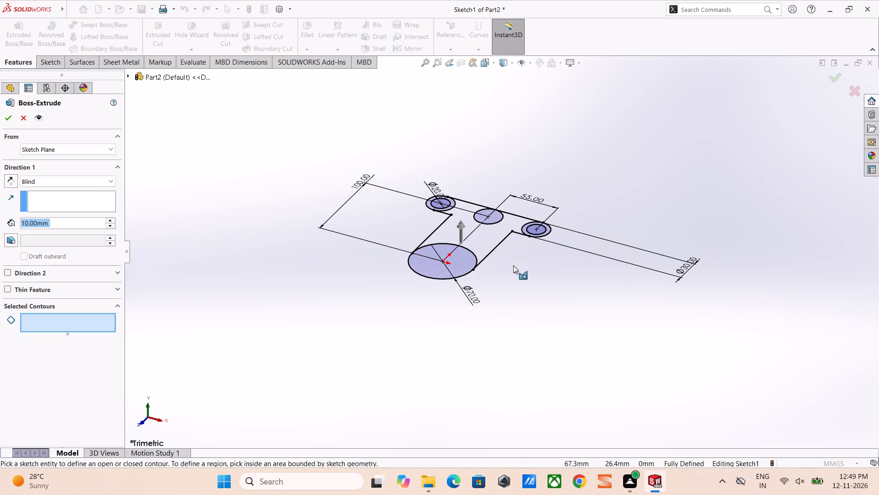
left_click(450, 222)
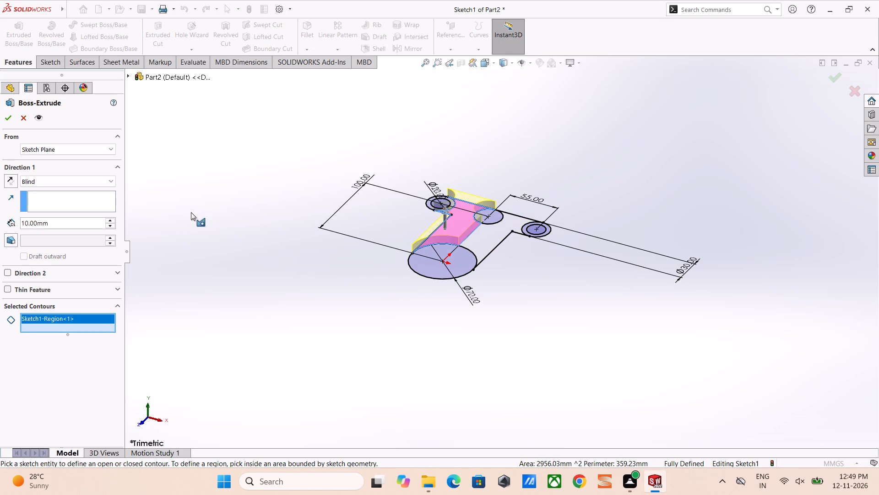
double_click(83, 226)
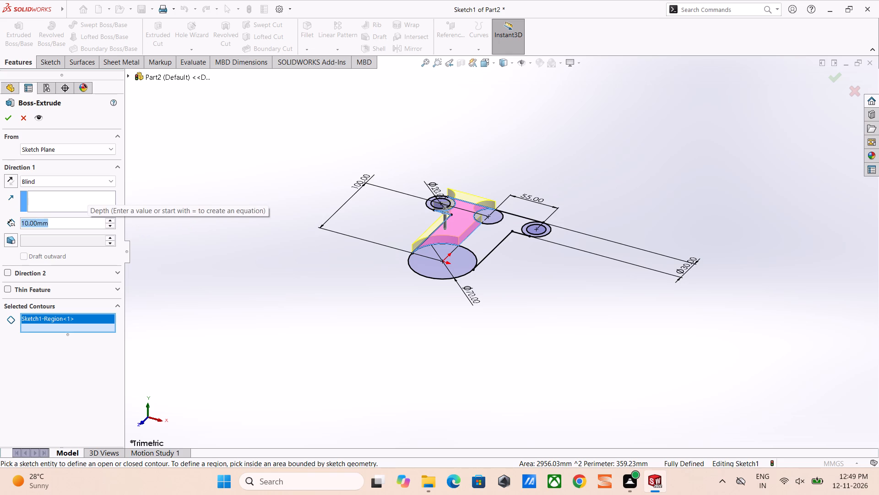
key("7")
key("Return")
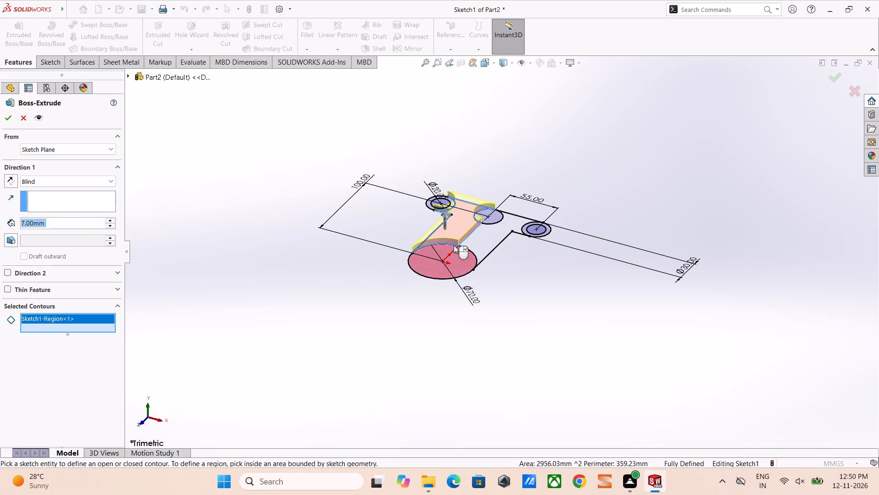
left_click(477, 244)
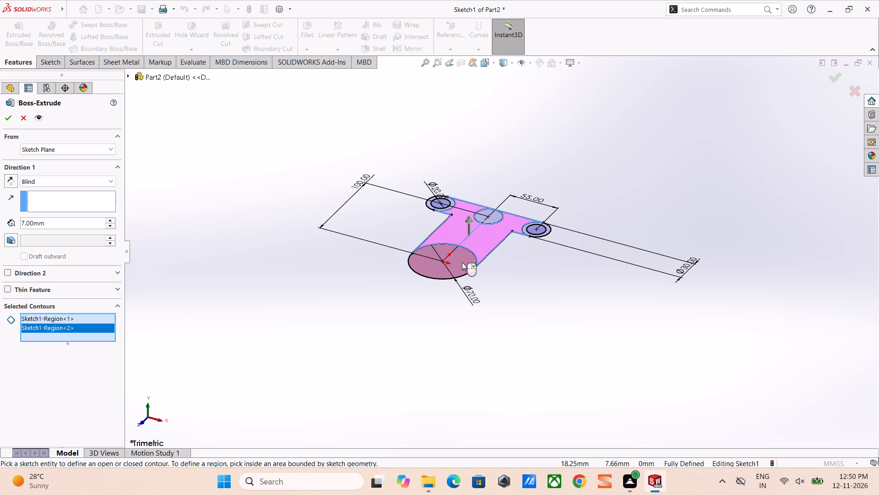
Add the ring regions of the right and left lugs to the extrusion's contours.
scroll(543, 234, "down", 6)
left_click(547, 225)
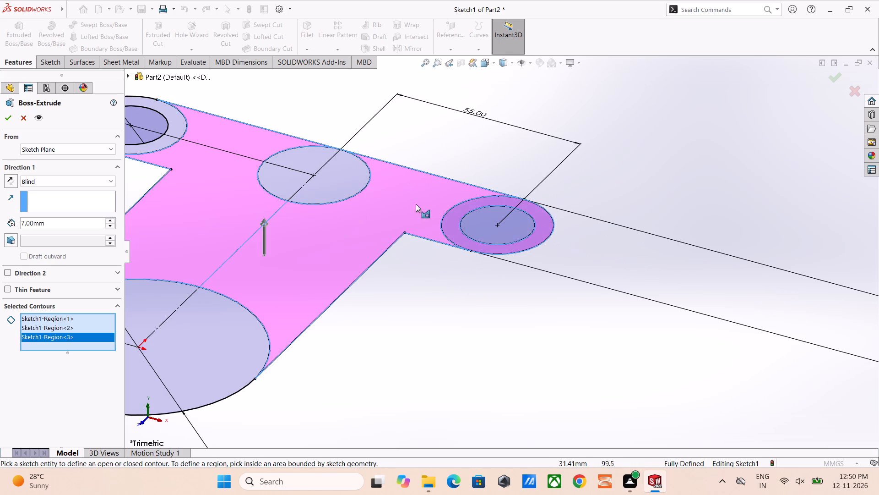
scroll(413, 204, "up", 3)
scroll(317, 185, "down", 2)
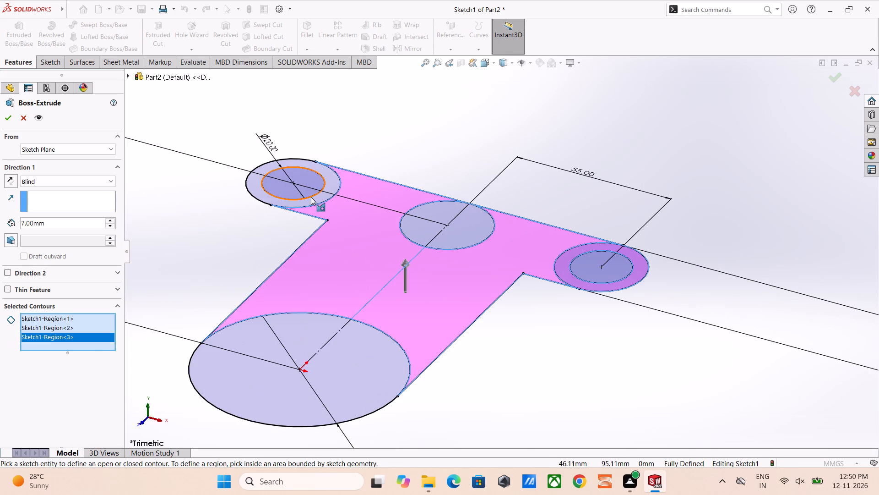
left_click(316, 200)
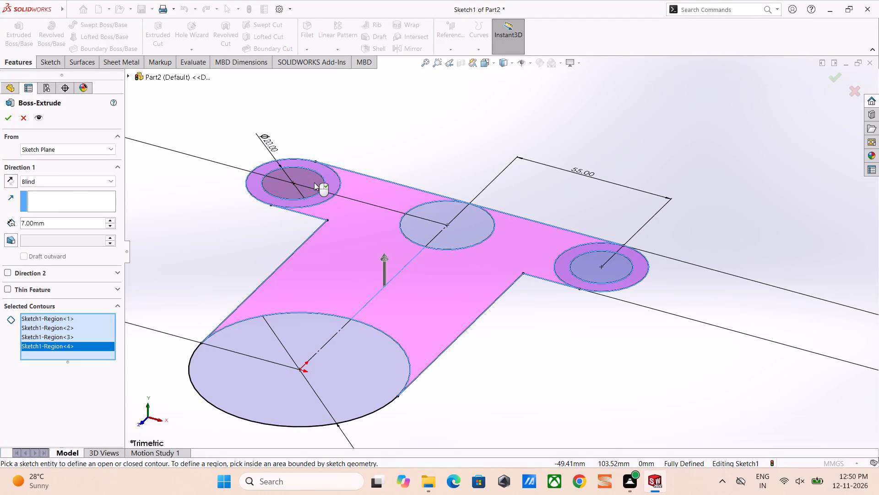
Add the 70 mm hub circle region to the extrusion's contours.
left_click(314, 334)
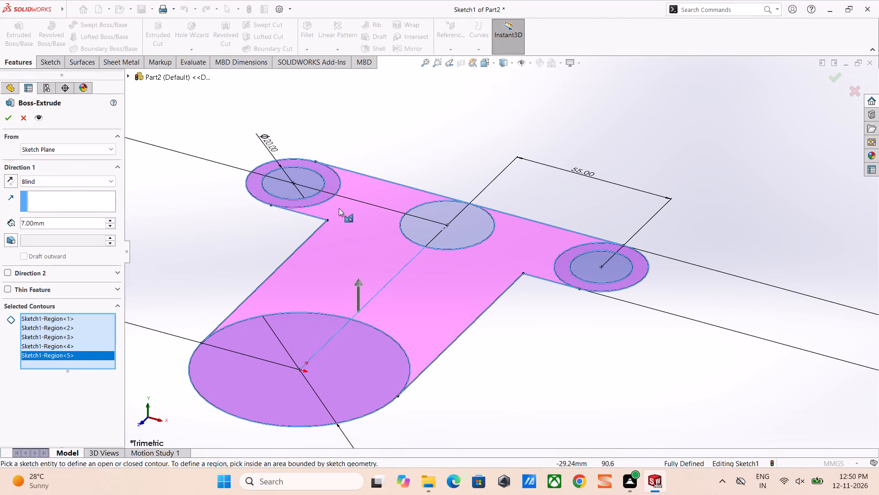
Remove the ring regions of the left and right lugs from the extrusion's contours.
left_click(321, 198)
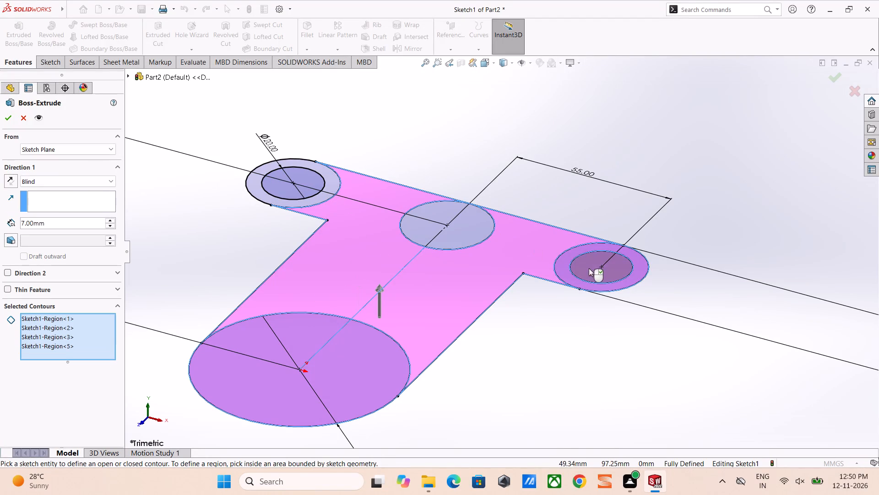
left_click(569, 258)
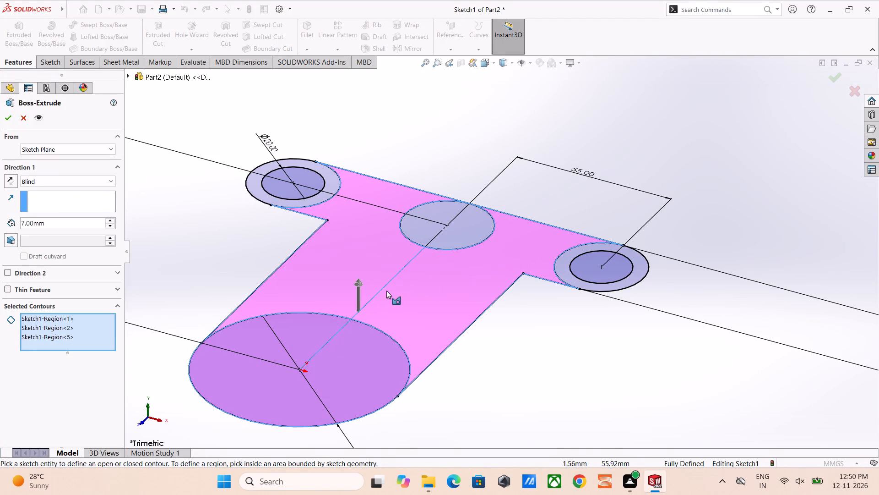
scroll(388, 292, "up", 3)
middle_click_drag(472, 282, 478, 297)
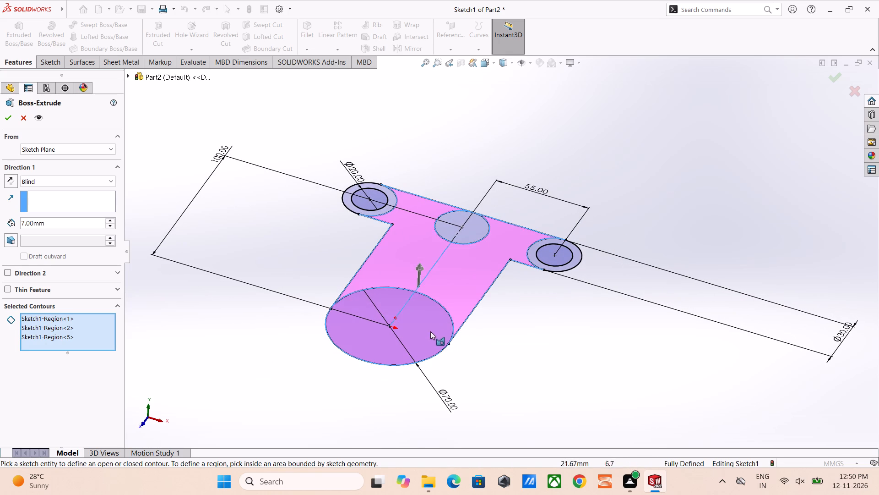
Add the central top circle and both lug ring regions to the contours and complete the 7 mm extrusion.
left_click(428, 332)
left_click(428, 329)
left_click(474, 224)
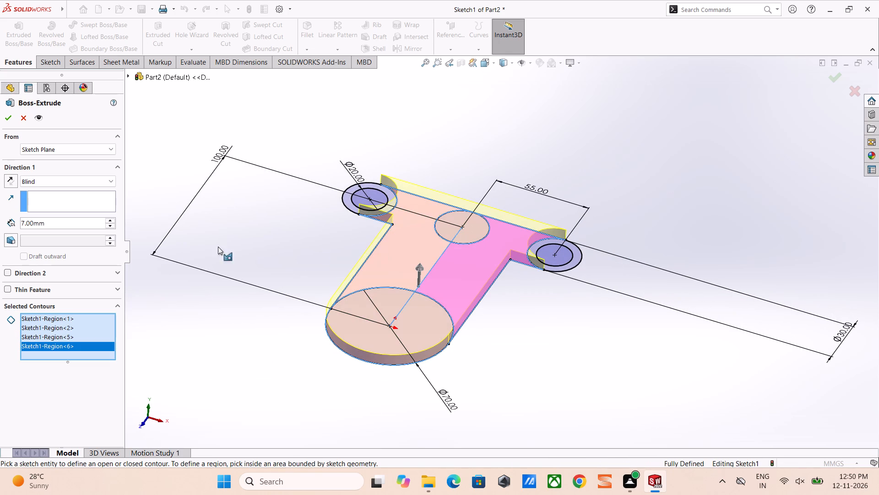
left_click(345, 198)
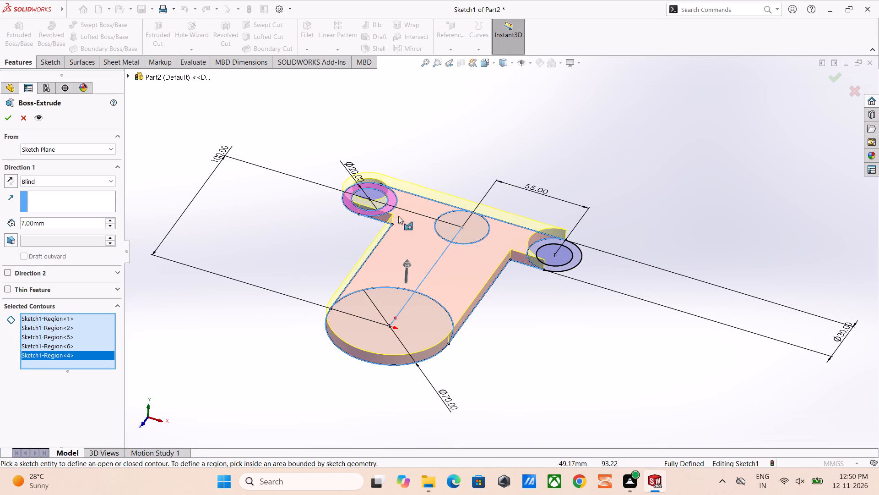
left_click(574, 261)
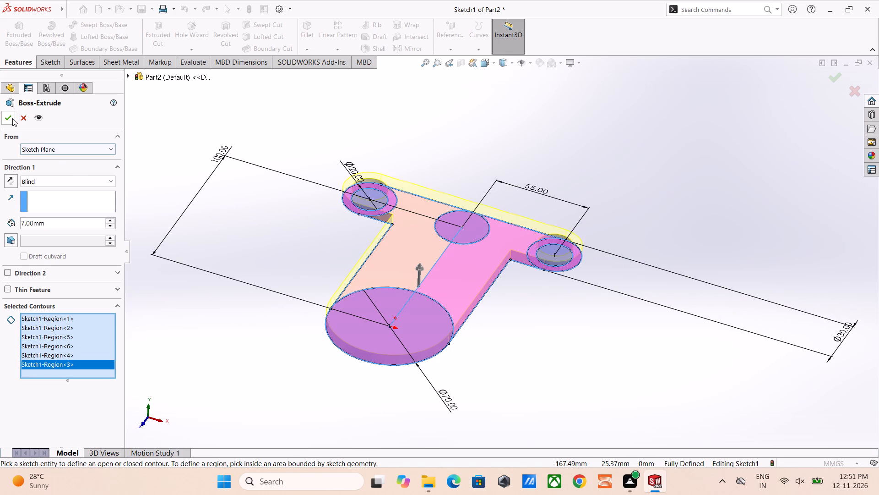
left_click(11, 119)
left_click(560, 184)
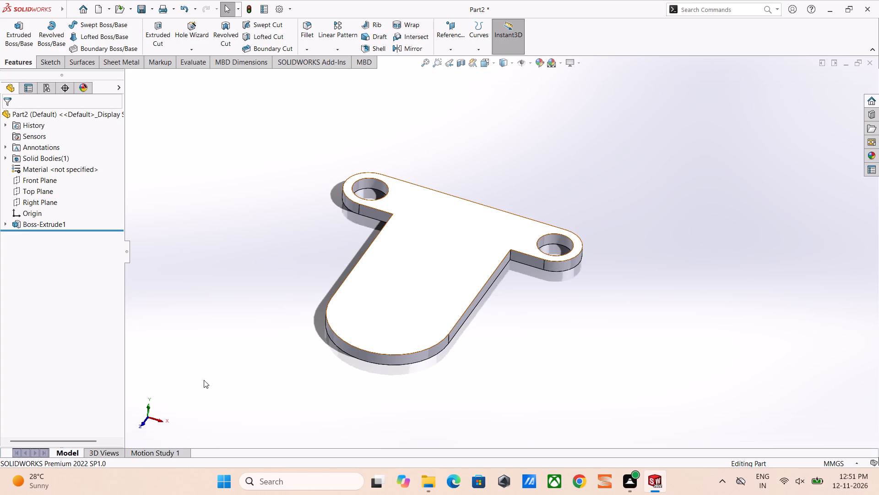
Start a second blind Boss-Extrude from the base feature's sketch, using the 70 mm hub circle as its contour.
left_click(1, 219)
left_click(5, 224)
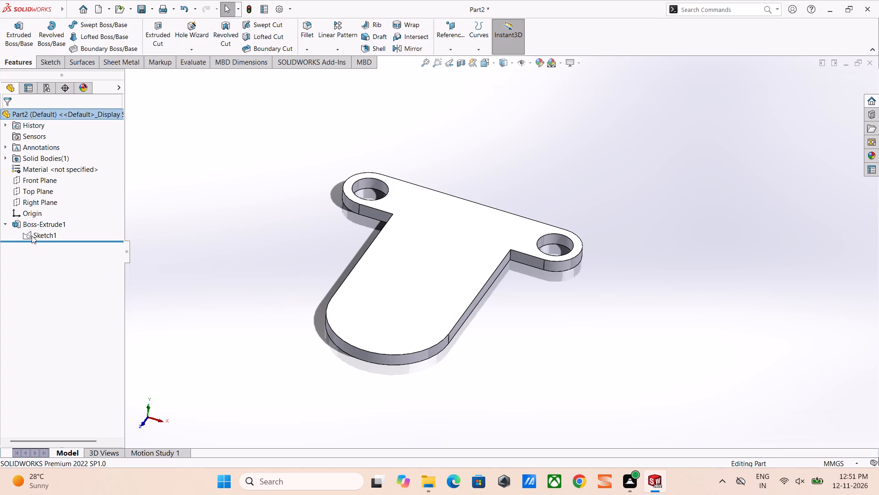
left_click(32, 236)
left_click(13, 44)
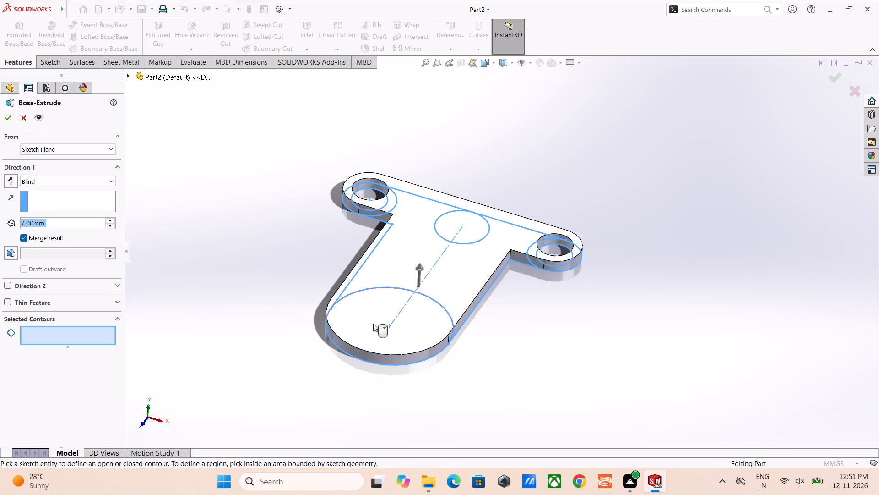
left_click(92, 330)
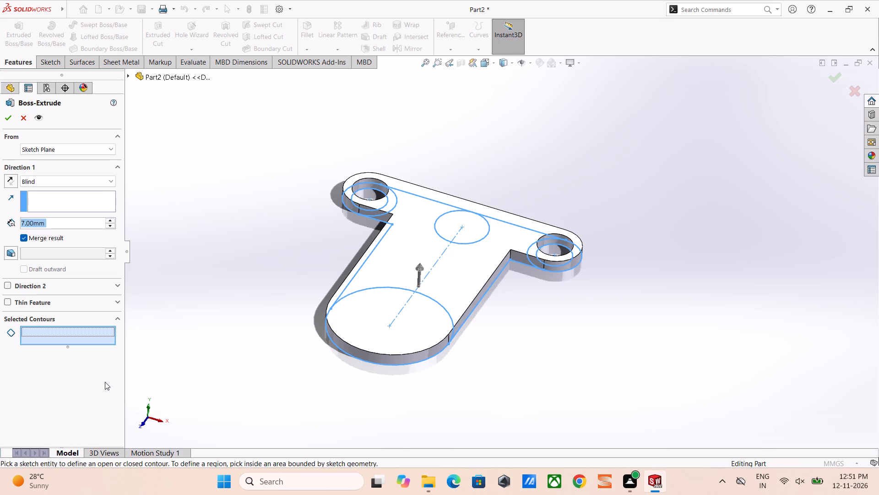
scroll(347, 390, "down", 2)
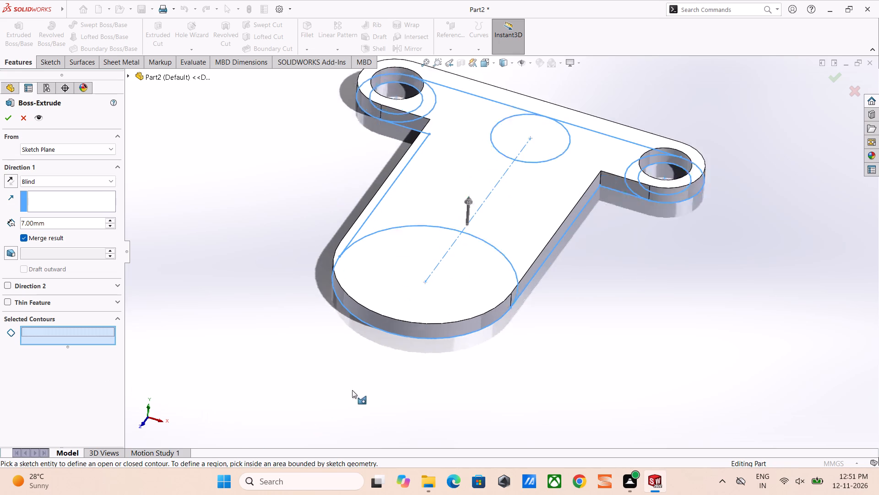
scroll(352, 390, "down", 1)
left_click(461, 321)
Add the 20 mm inner circles of the right and left lugs to the second extrusion's contours.
scroll(606, 270, "up", 1)
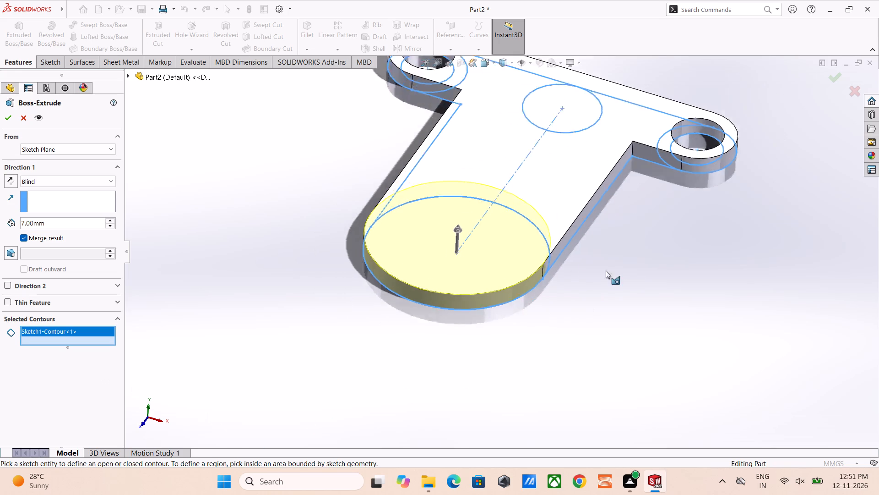
scroll(606, 270, "up", 2)
scroll(602, 171, "down", 2)
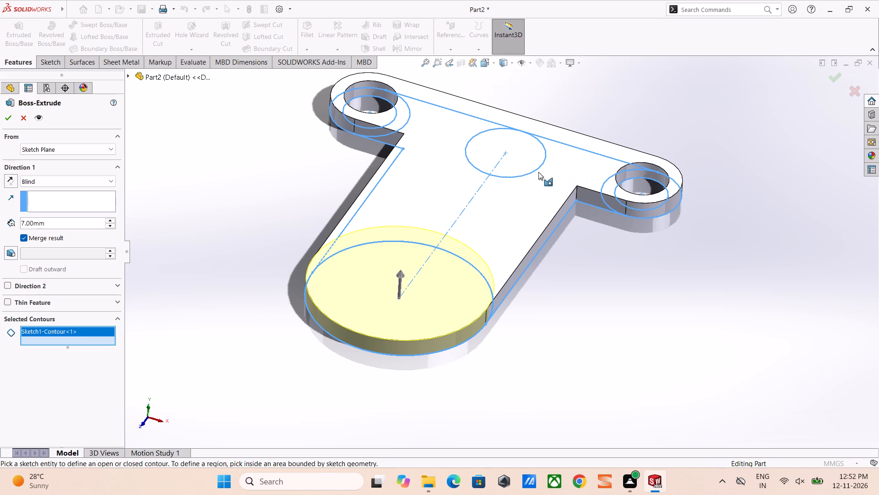
scroll(595, 151, "down", 4)
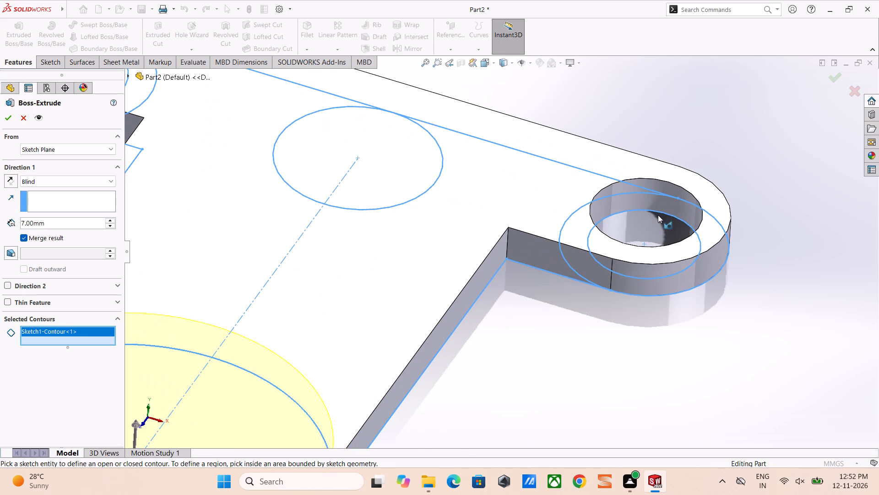
left_click(657, 210)
scroll(493, 176, "up", 5)
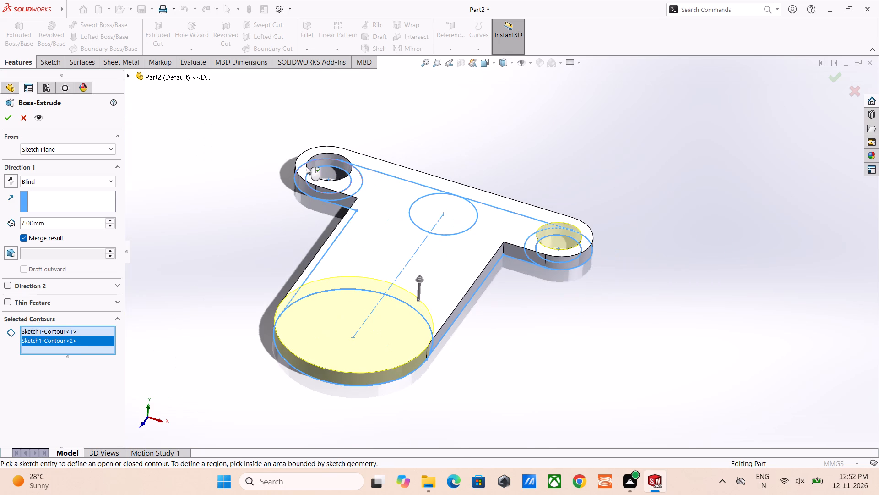
scroll(309, 170, "down", 3)
left_click(370, 178)
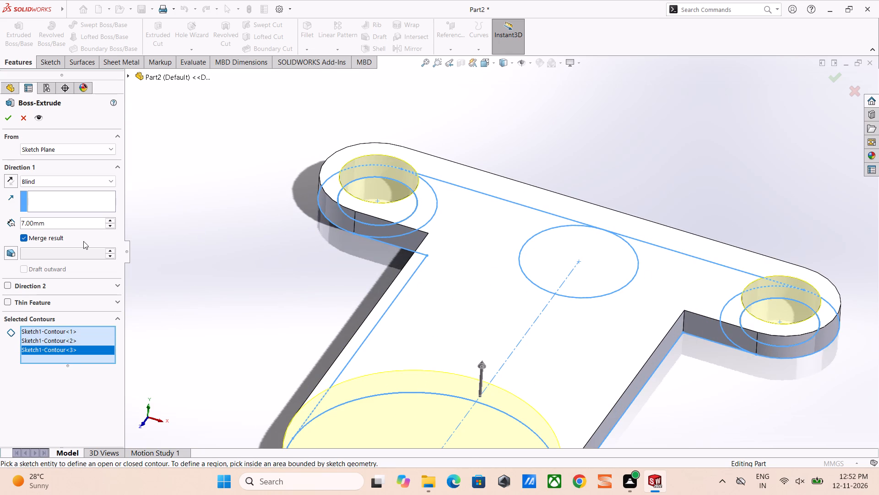
Set the second extrusion's depth to 10 mm and complete it, keeping the result merged with the plate.
double_click(84, 220)
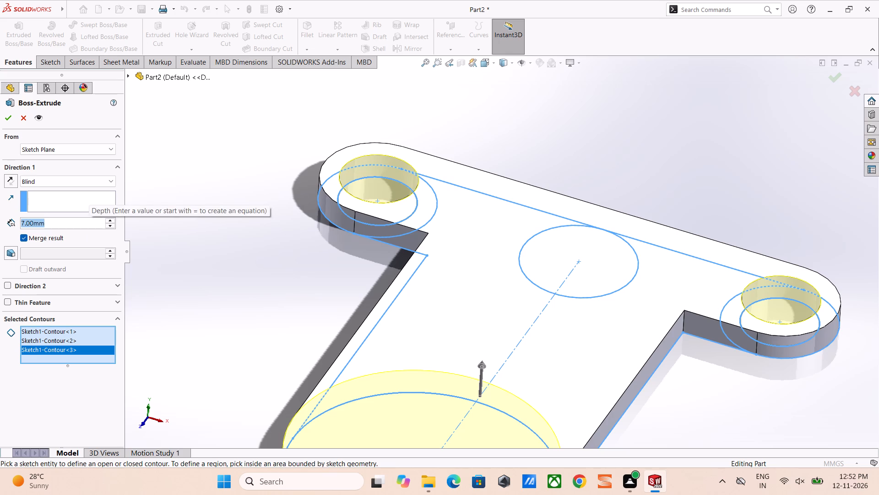
type("10")
key("Return")
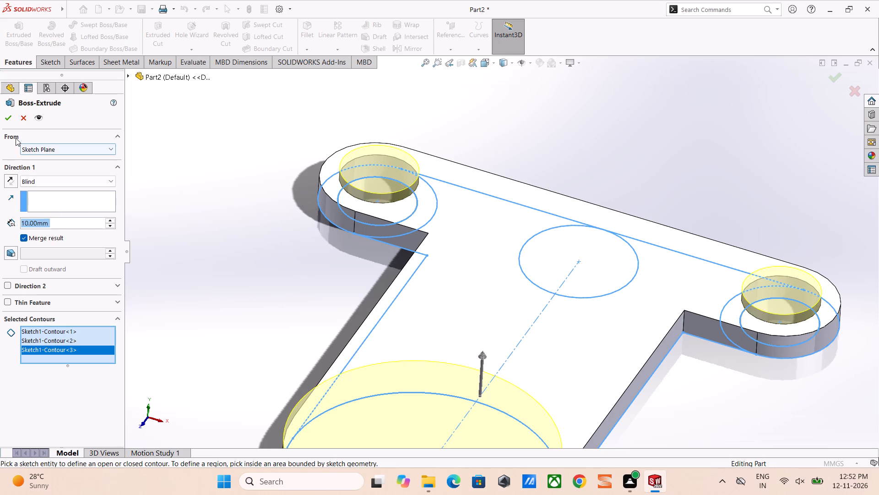
left_click(5, 115)
scroll(353, 186, "up", 4)
left_click(490, 135)
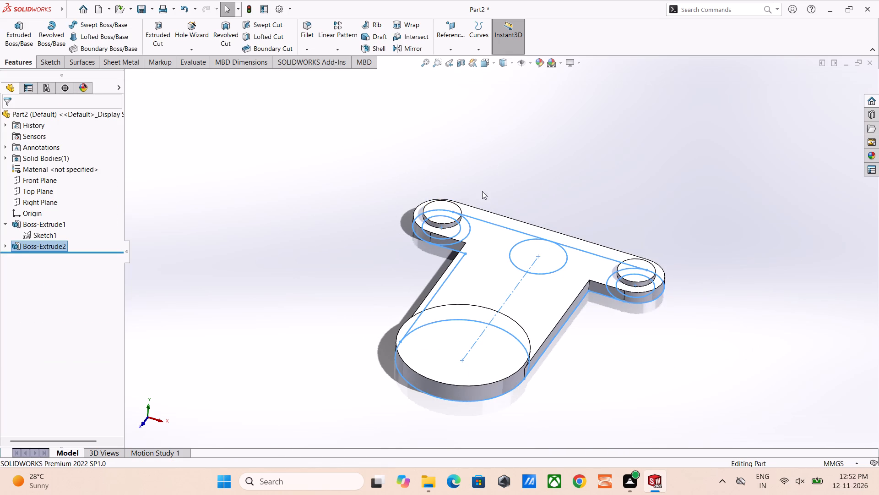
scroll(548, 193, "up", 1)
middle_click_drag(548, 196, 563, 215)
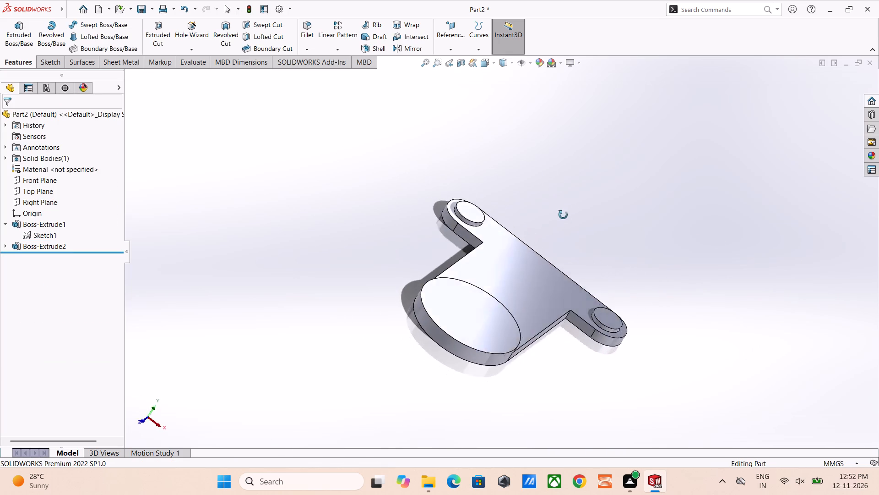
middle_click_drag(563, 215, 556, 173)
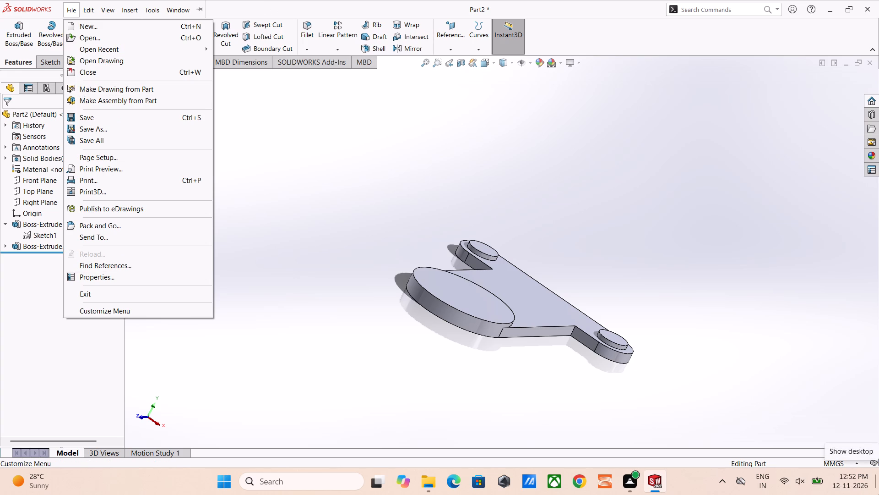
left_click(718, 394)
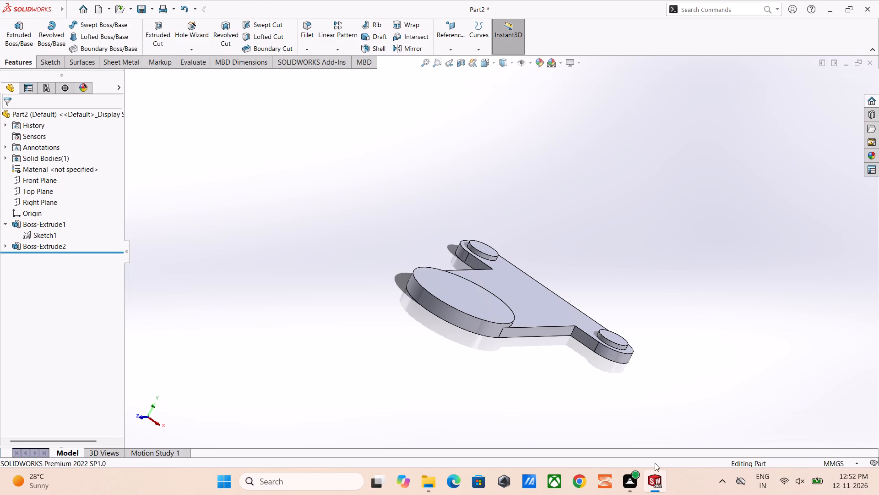
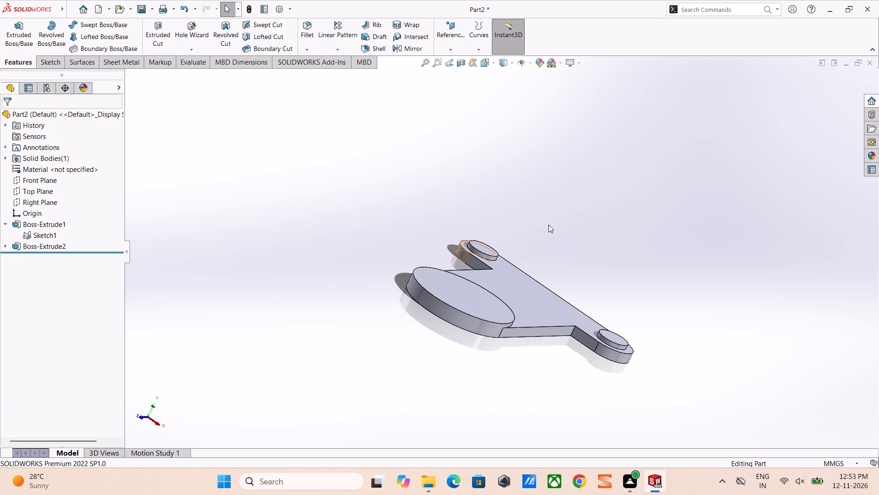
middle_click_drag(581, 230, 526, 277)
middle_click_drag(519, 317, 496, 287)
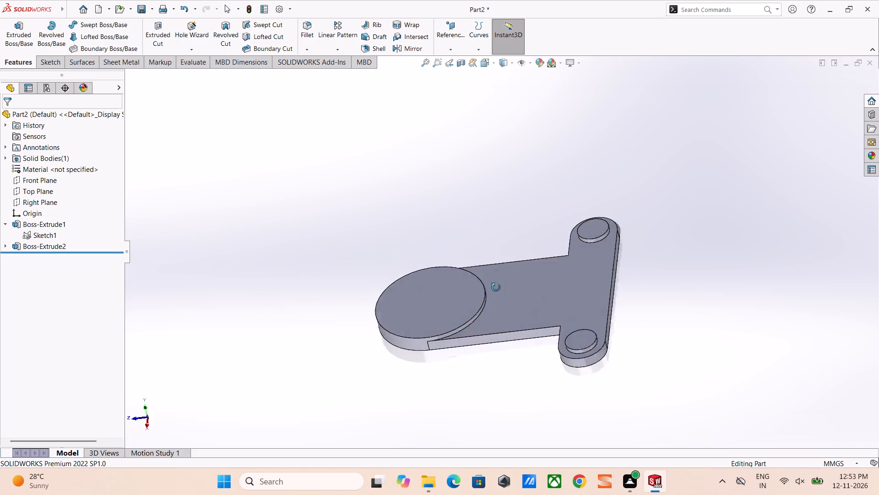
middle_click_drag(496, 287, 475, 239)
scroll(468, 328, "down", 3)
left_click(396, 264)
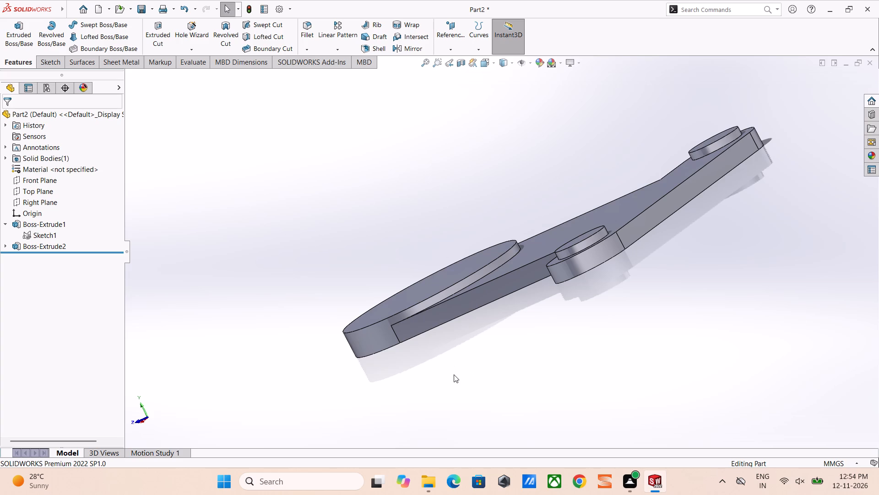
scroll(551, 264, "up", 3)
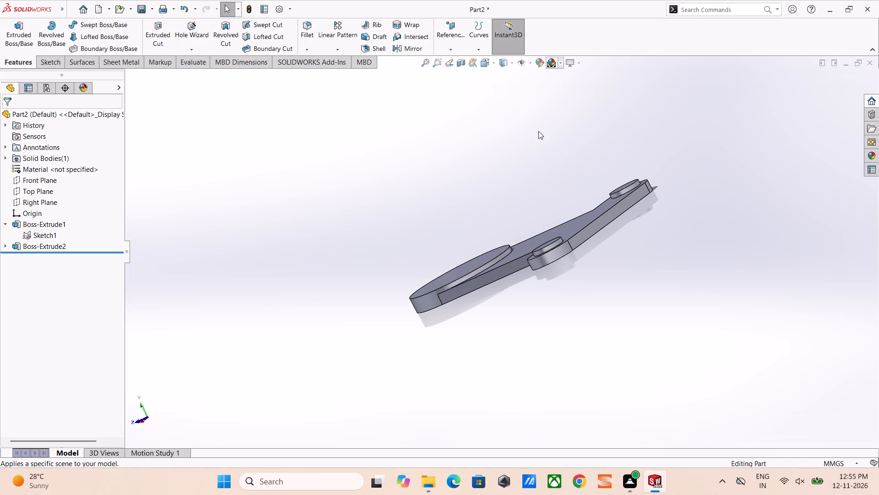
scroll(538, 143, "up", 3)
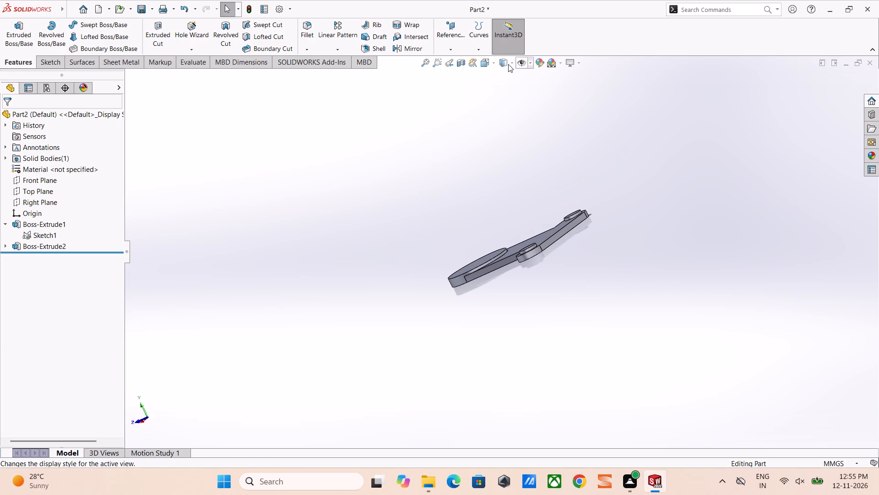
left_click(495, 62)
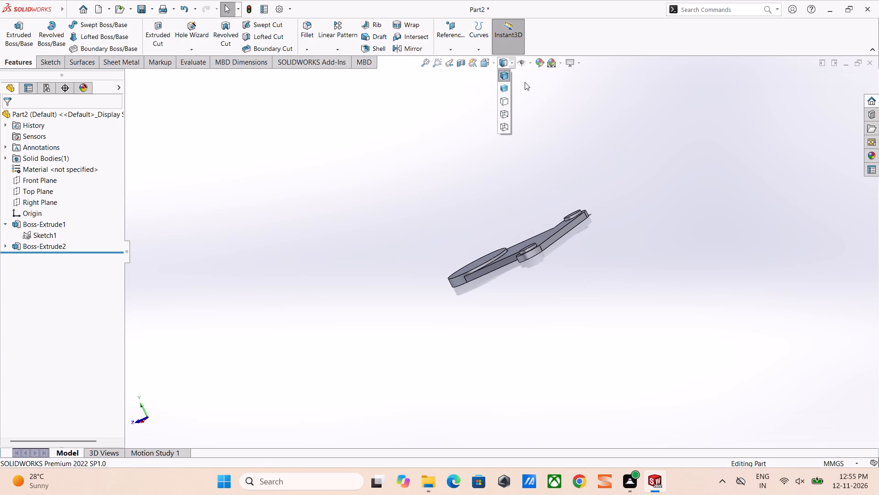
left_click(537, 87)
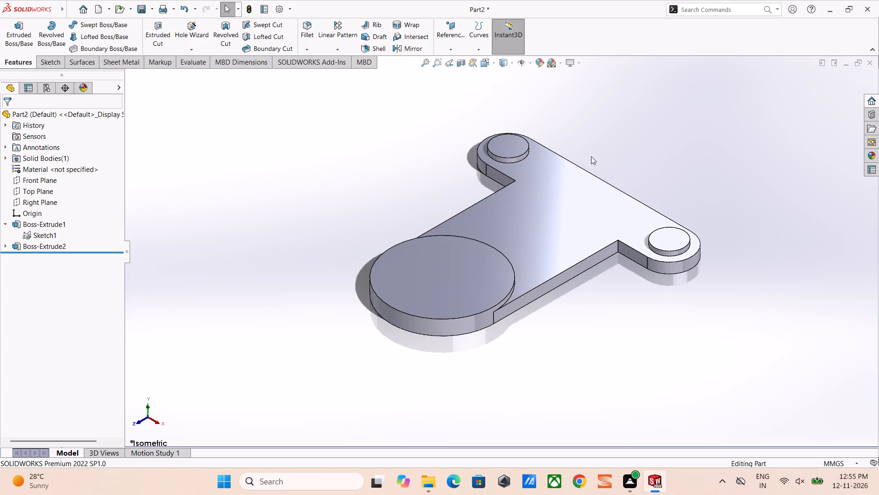
Start a third blind Boss-Extrude from the base feature's sketch, using the circle midway between the two lugs as its contour.
left_click(3, 247)
left_click(33, 256)
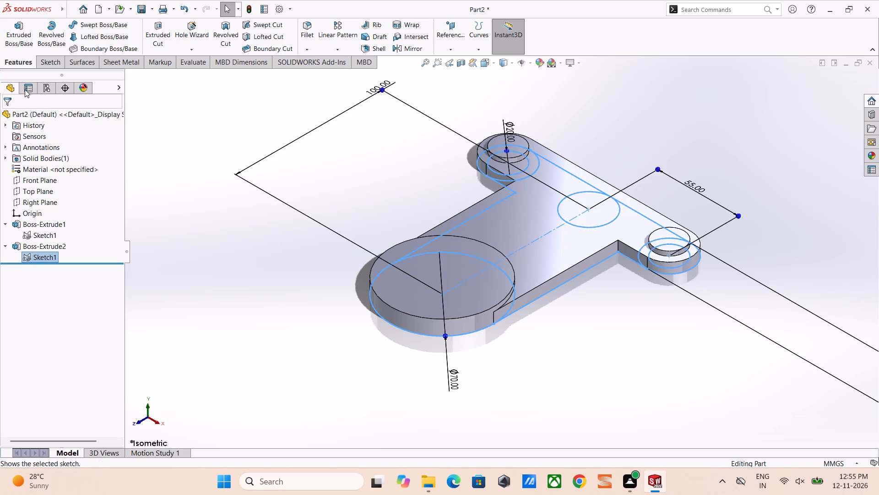
left_click(18, 43)
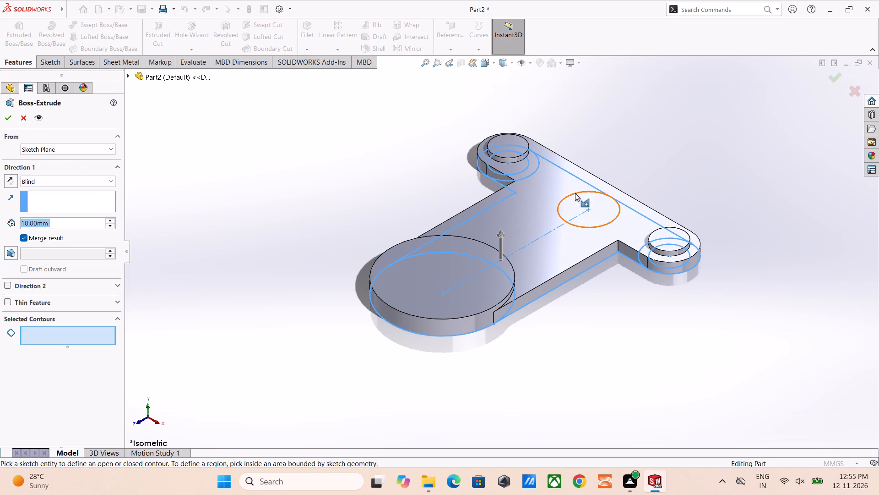
left_click(575, 193)
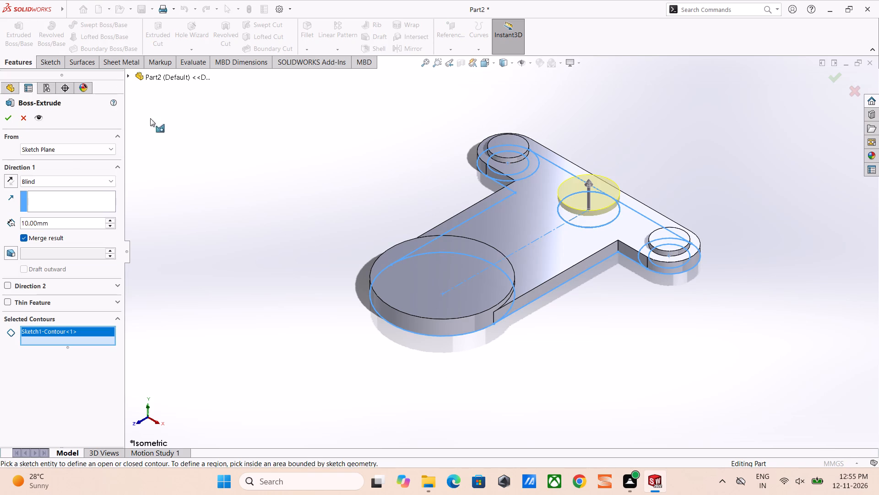
left_click(49, 181)
left_click(49, 181)
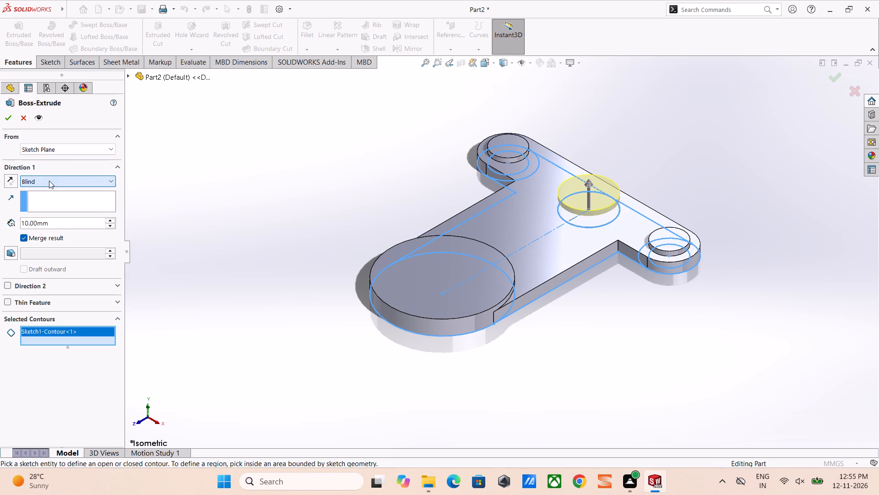
Set the central circle's extrusion depth to 88 mm and complete it, keeping the result merged with the plate.
triple_click(108, 220)
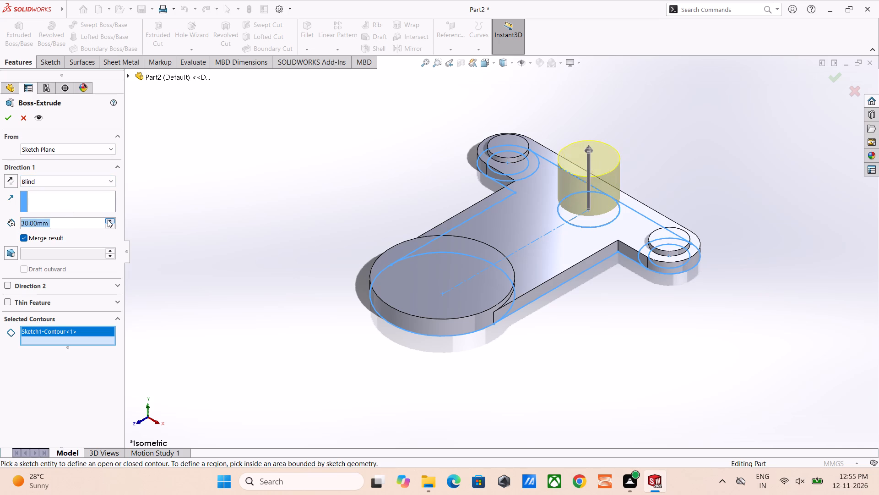
triple_click(108, 220)
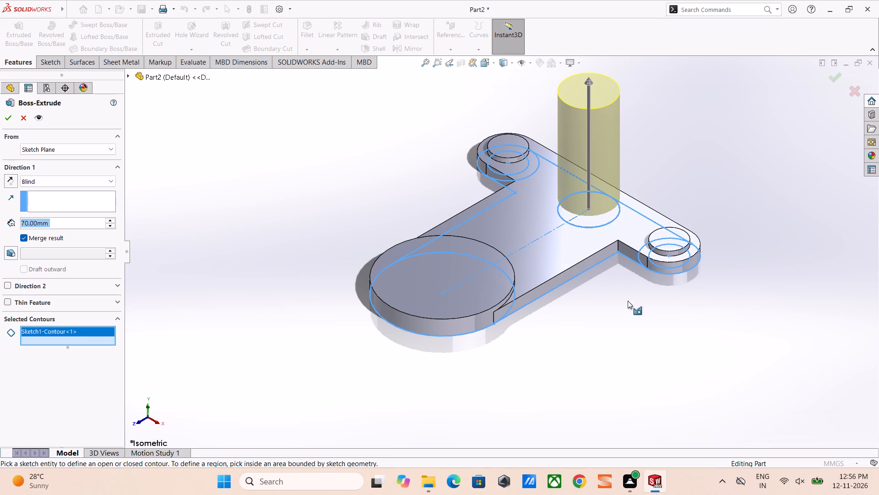
scroll(584, 250, "up", 4)
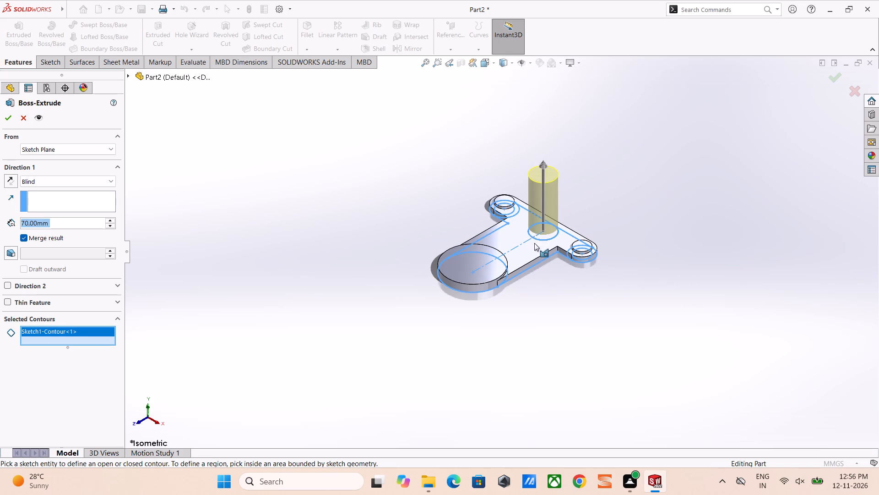
scroll(548, 236, "down", 2)
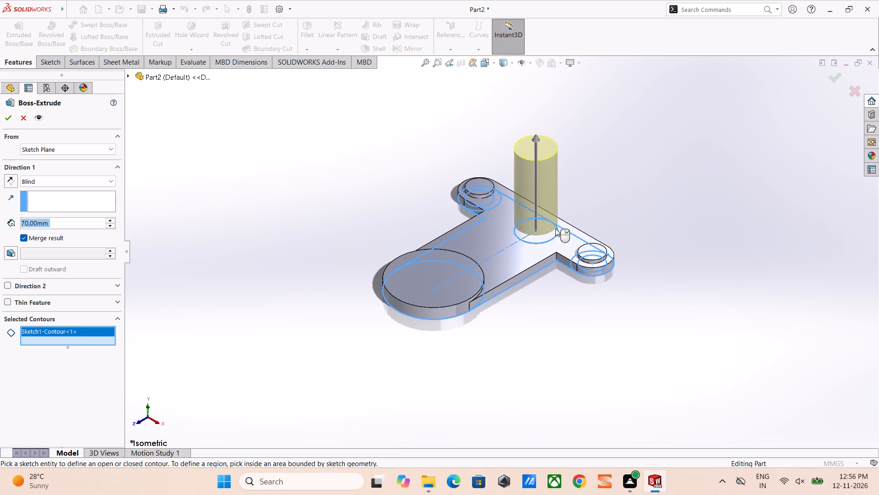
scroll(561, 188, "up", 3)
scroll(508, 223, "down", 4)
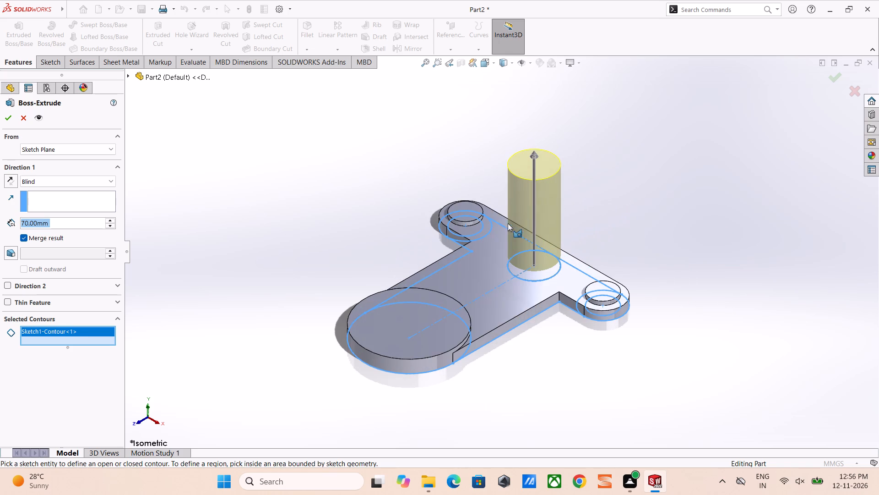
left_click(608, 197)
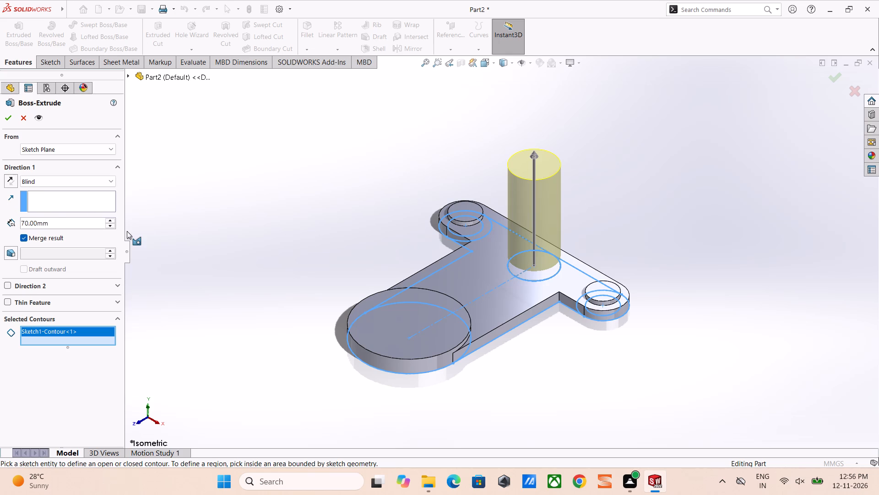
scroll(81, 236, "up", 2)
double_click(46, 222)
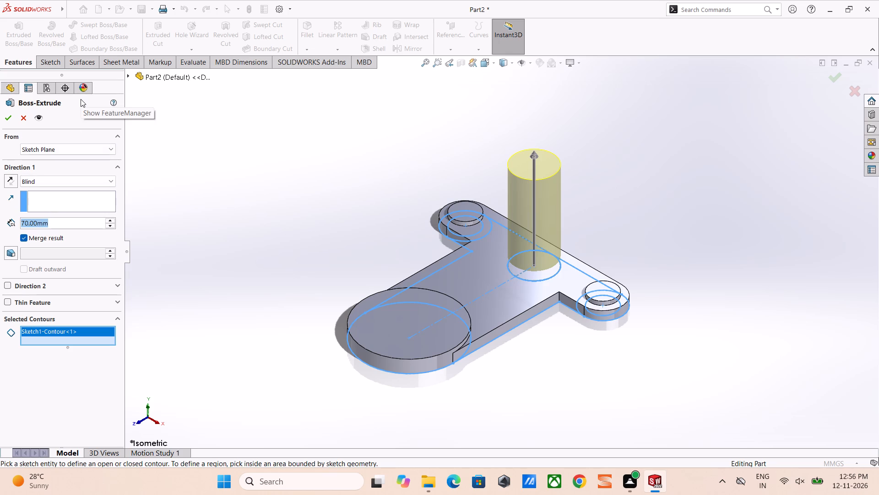
type("88")
key("Return")
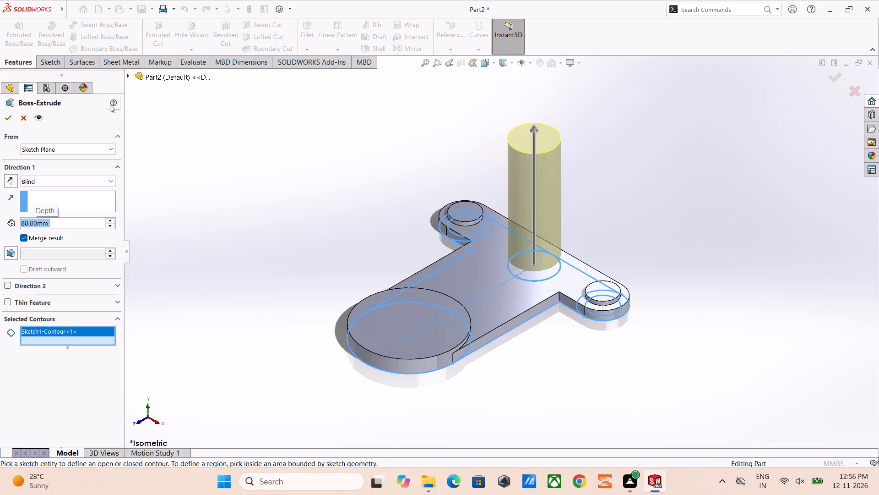
left_click(12, 120)
left_click(217, 151)
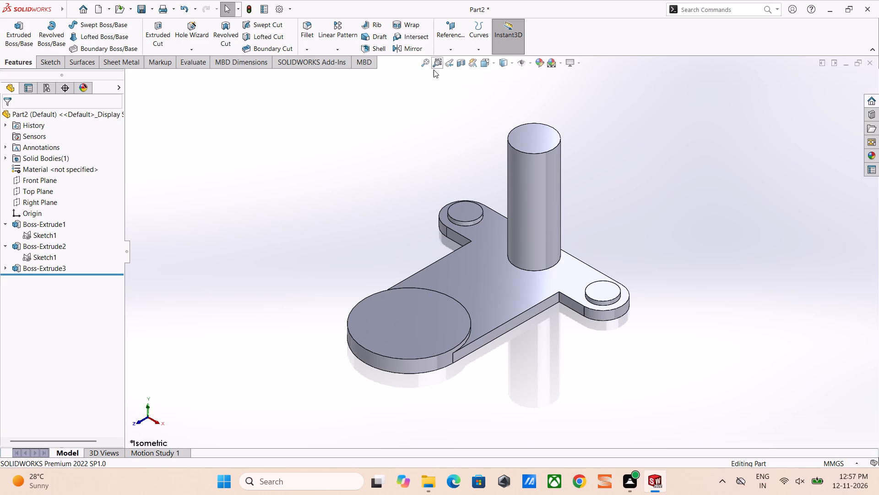
Sketch a circle centred on the origin on the hub's top face and dimension its diameter to 44 mm.
left_click(411, 310)
left_click(452, 286)
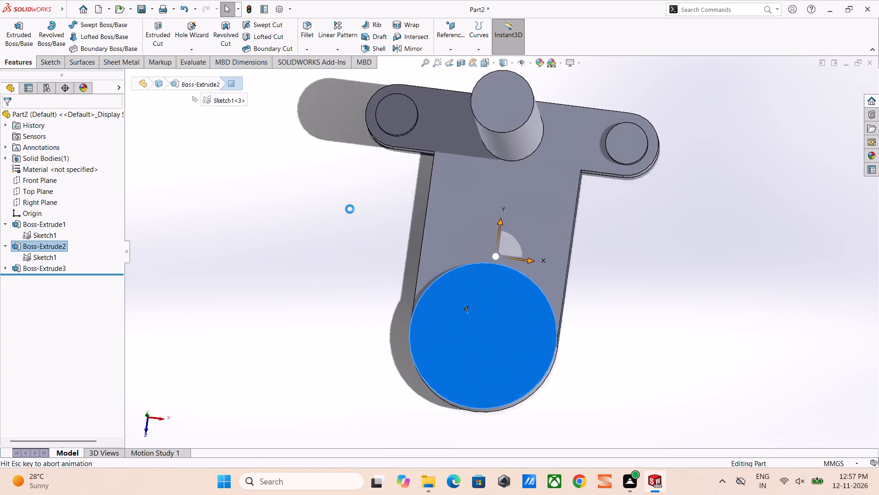
right_click_drag(350, 209, 443, 232)
left_click(500, 339)
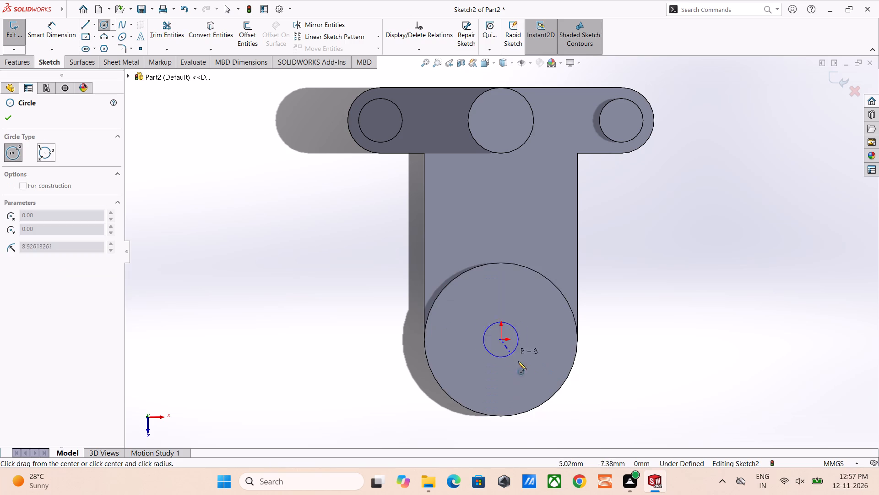
left_click(536, 376)
right_click_drag(556, 350, 518, 193)
left_click(546, 314)
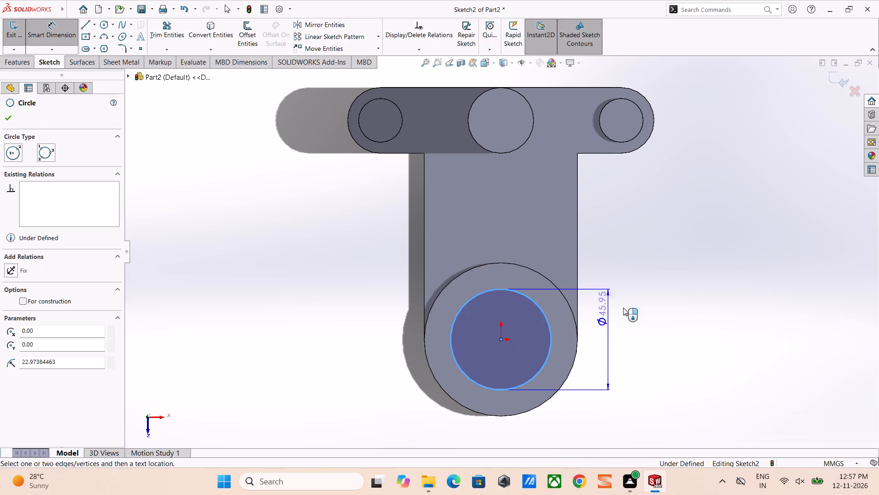
left_click(628, 305)
type("44")
key("Return")
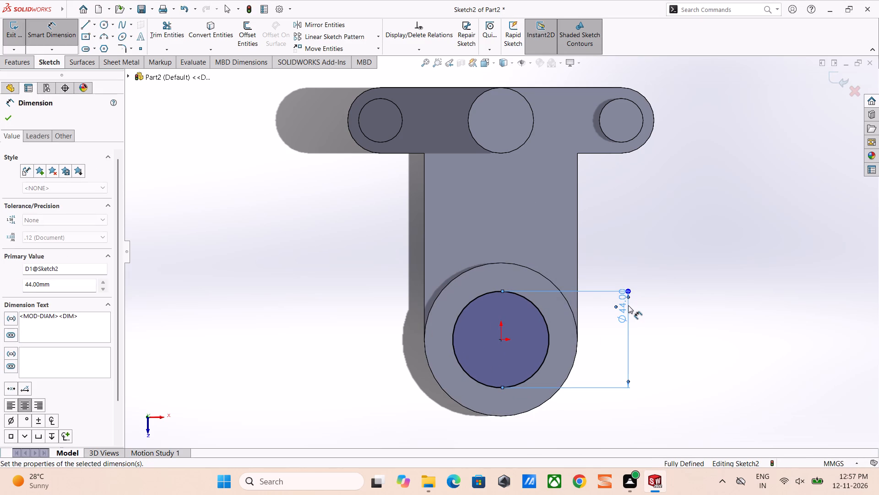
left_click(662, 317)
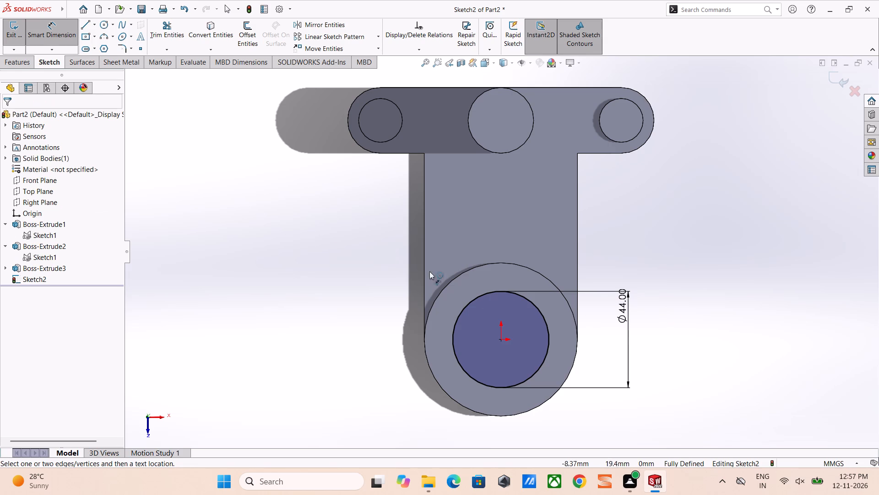
Extrude the 44 mm circle upward from the hub by 23 mm as a blind boss merged with the body.
left_click(14, 65)
left_click(15, 41)
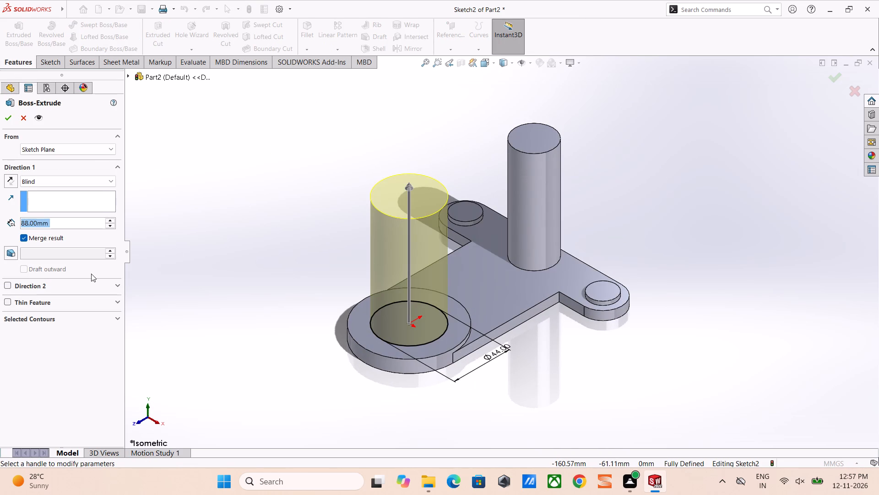
type("23")
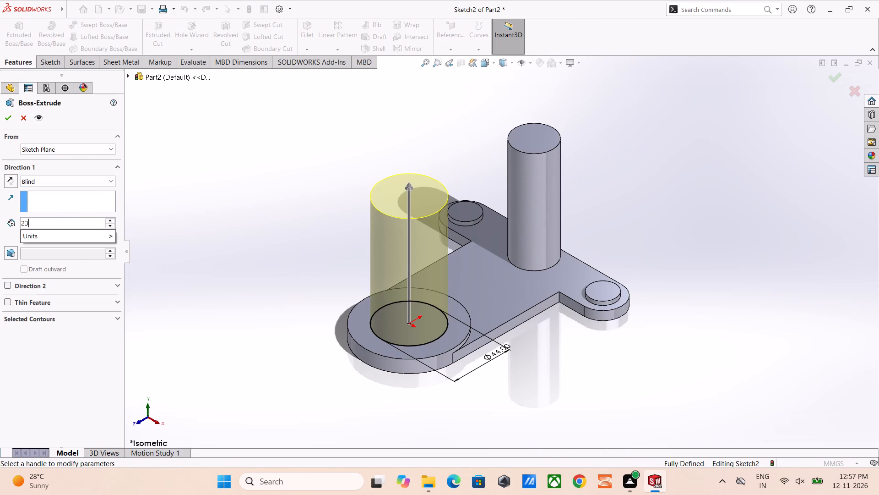
key("Return")
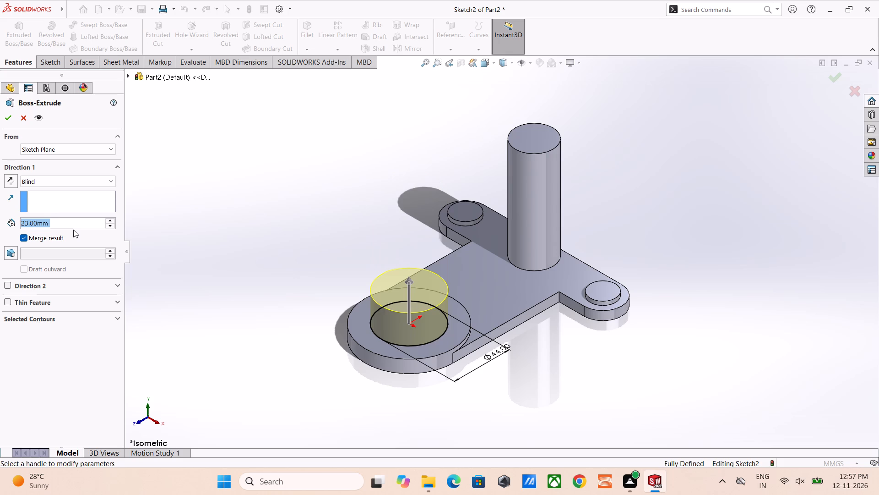
left_click(8, 121)
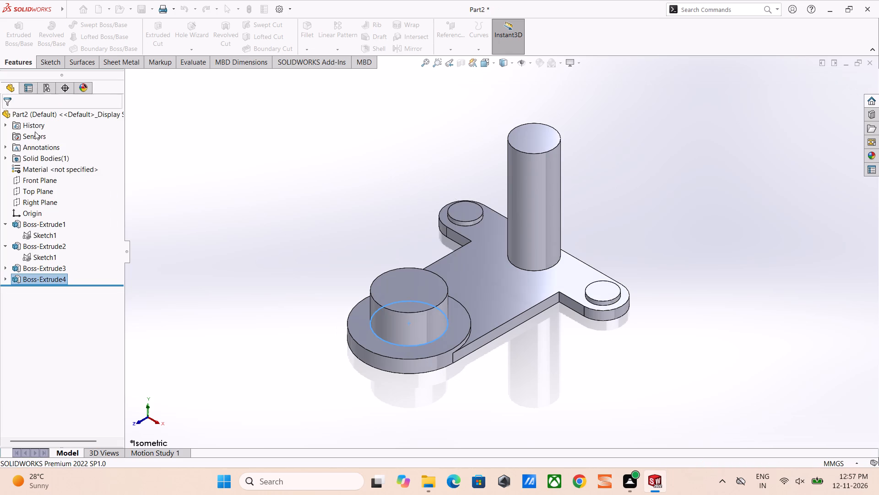
left_click(307, 244)
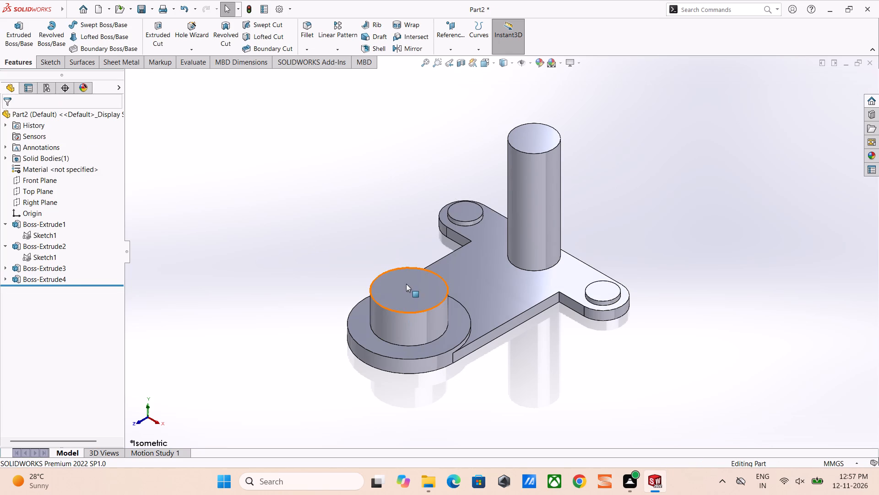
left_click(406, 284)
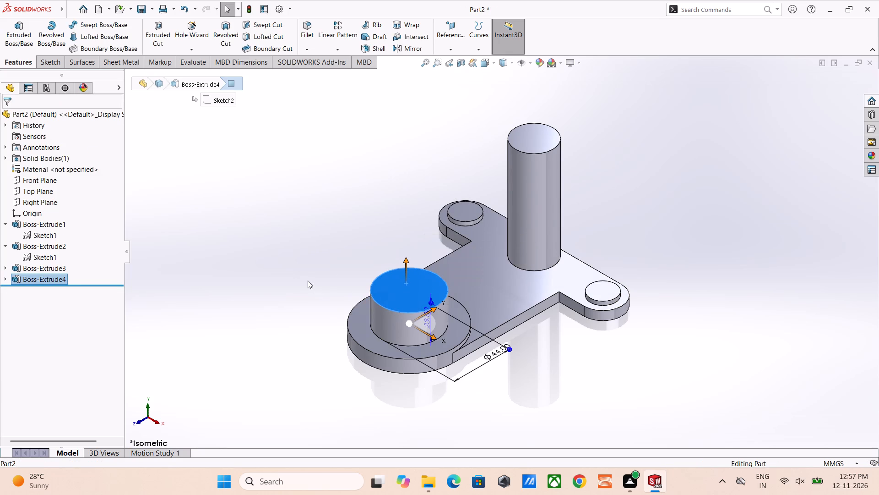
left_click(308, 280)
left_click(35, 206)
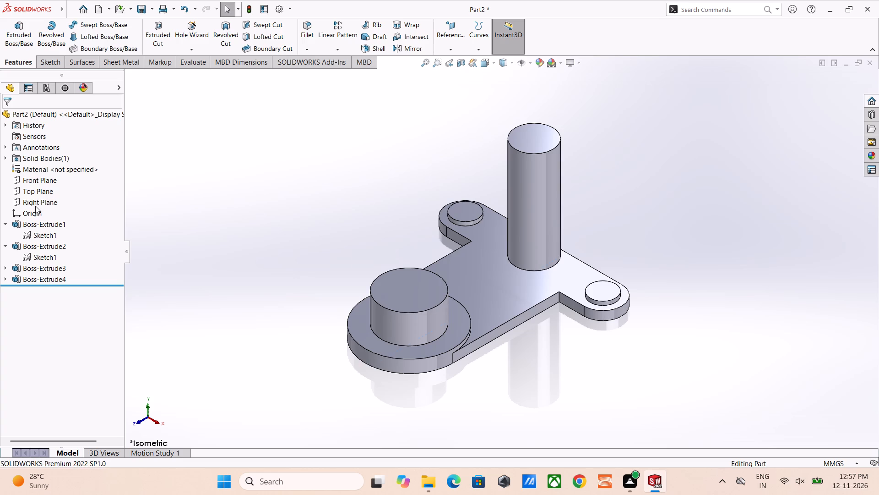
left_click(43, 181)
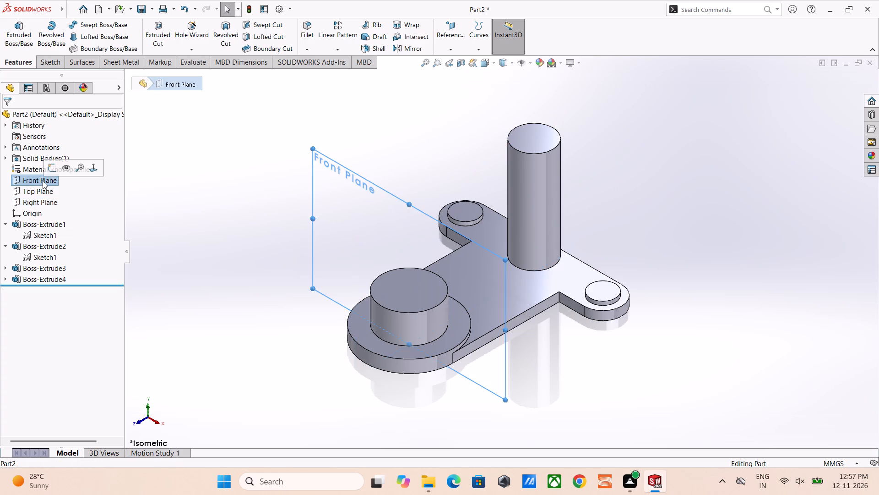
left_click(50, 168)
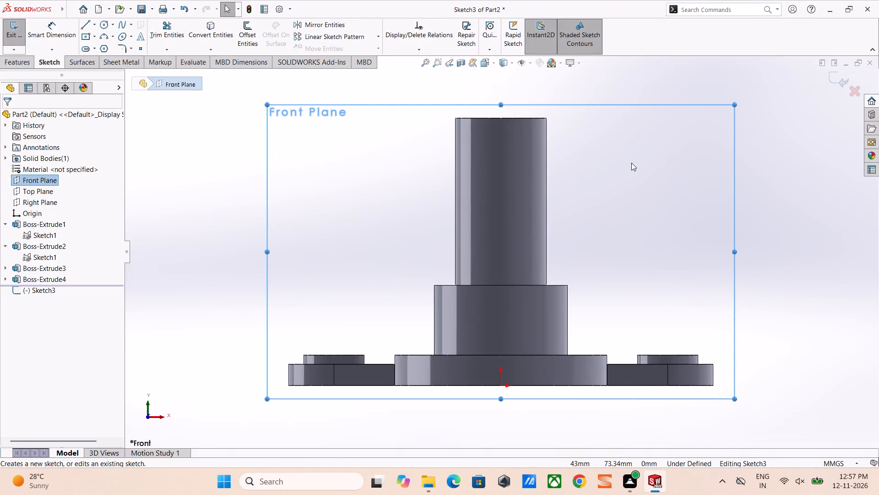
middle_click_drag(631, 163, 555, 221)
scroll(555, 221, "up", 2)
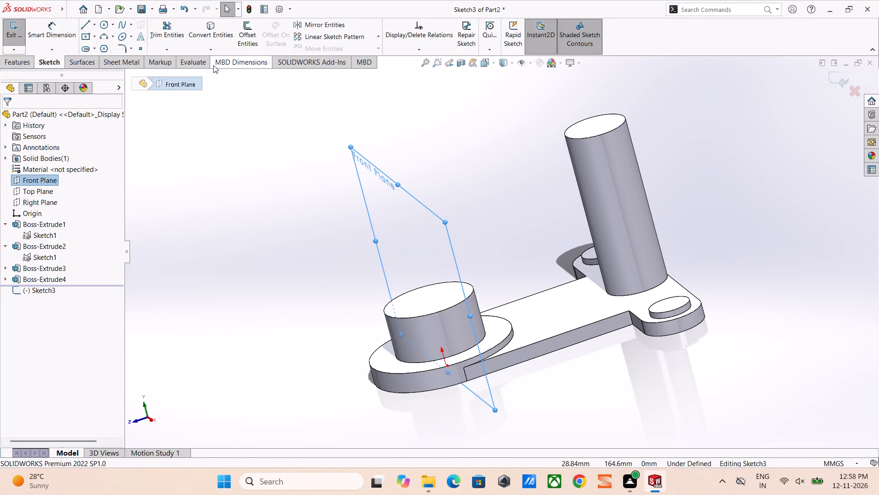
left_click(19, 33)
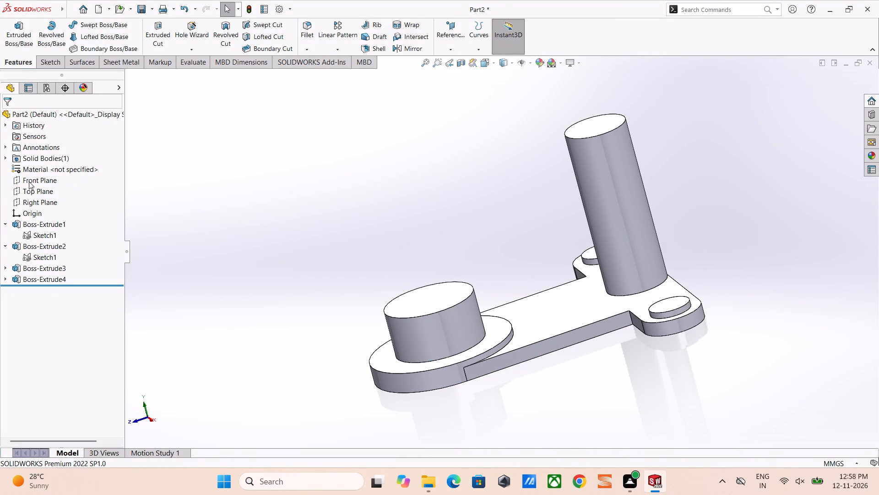
Create a reference plane parallel to the Front Plane at a 28 mm offset, ahead of the hub boss.
left_click(29, 181)
left_click(457, 51)
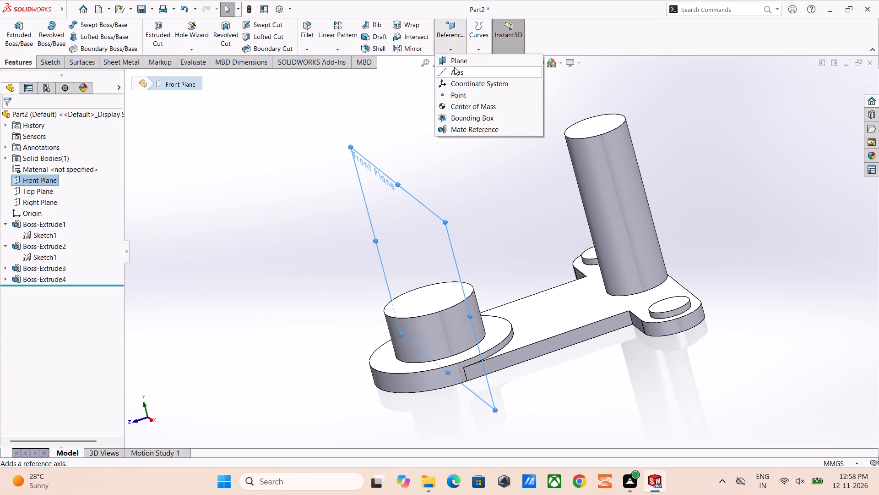
left_click(457, 60)
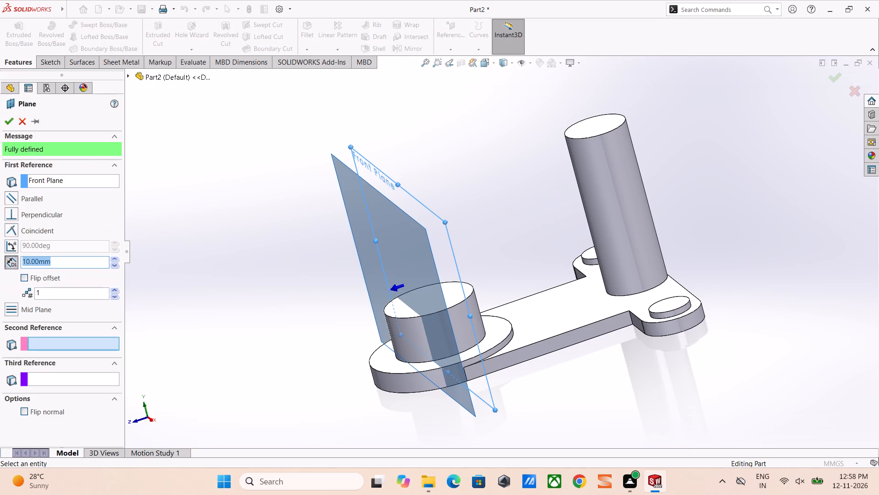
double_click(85, 262)
type("28")
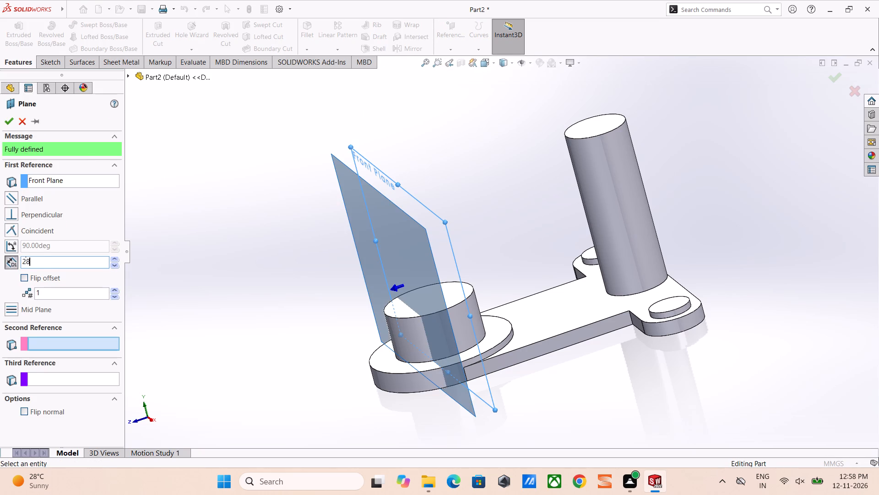
key("Return")
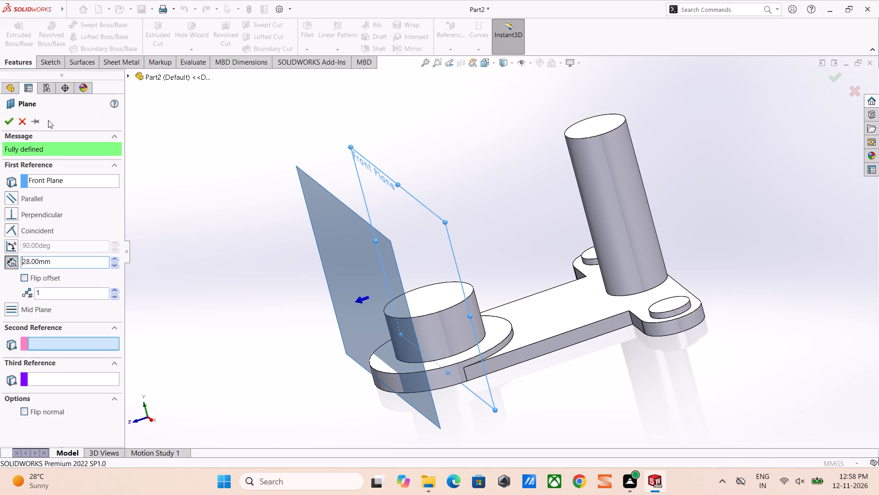
left_click(6, 117)
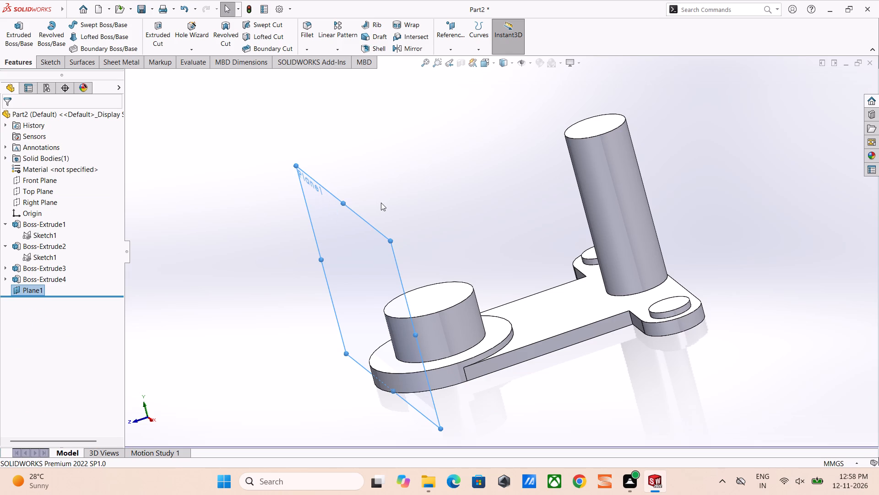
Sketch an arched profile on the new offset plane, with an approximately 28 mm base on the hub's top edge and two vertical sides joined by an arc.
left_click(345, 257)
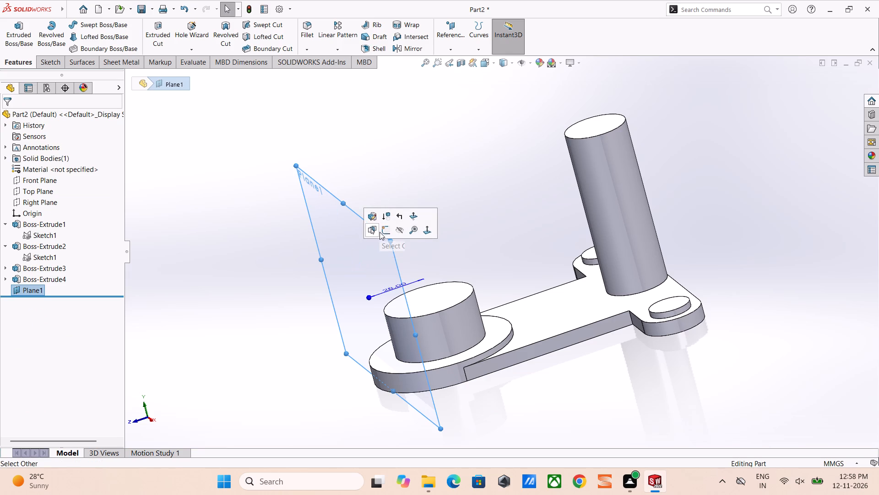
left_click(384, 229)
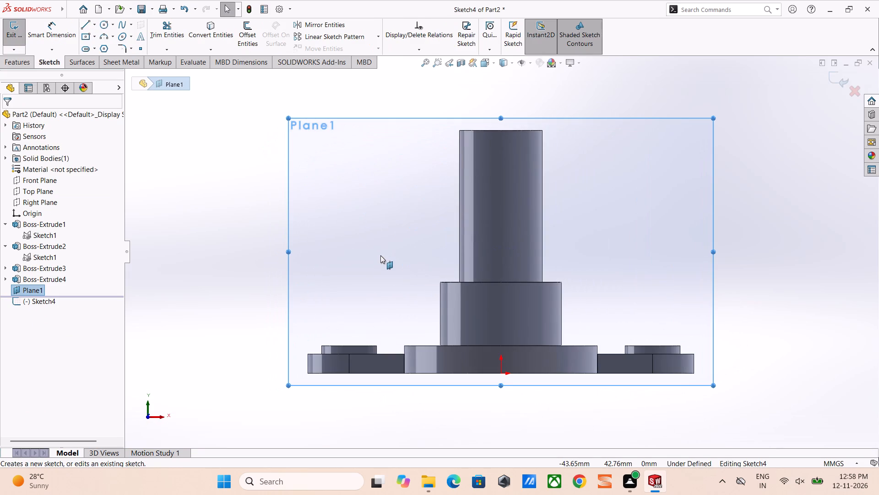
right_click_drag(370, 262, 260, 256)
scroll(639, 309, "down", 5)
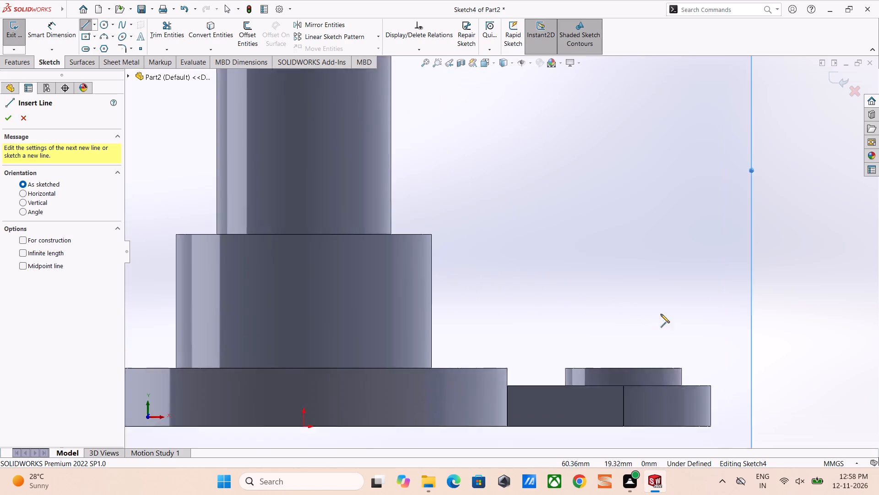
scroll(378, 386, "up", 2)
scroll(361, 386, "down", 2)
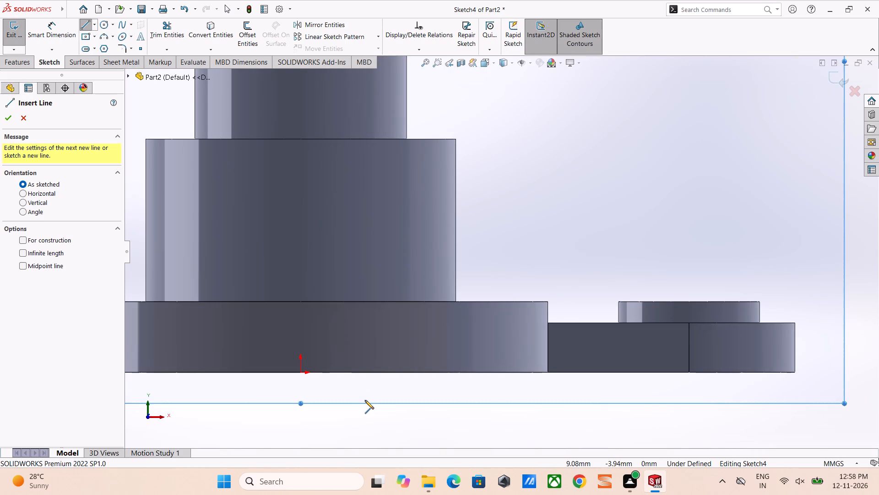
left_click(398, 302)
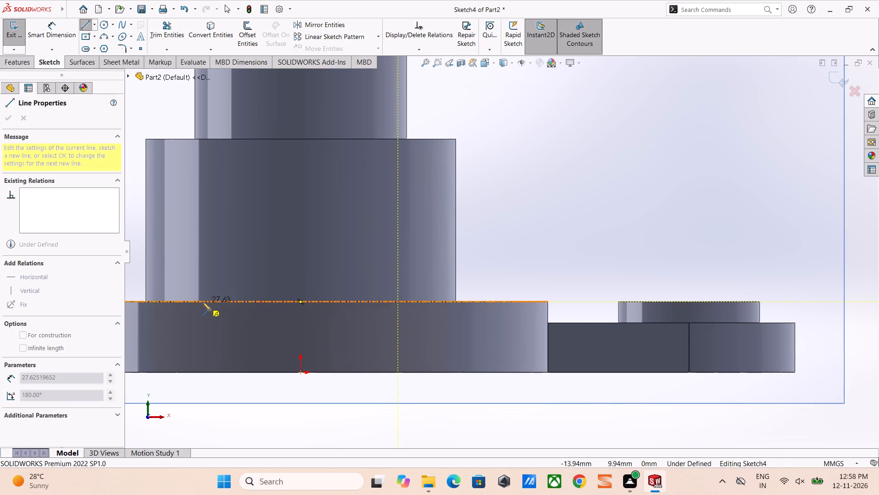
left_click(202, 302)
left_click(201, 205)
right_click(201, 205)
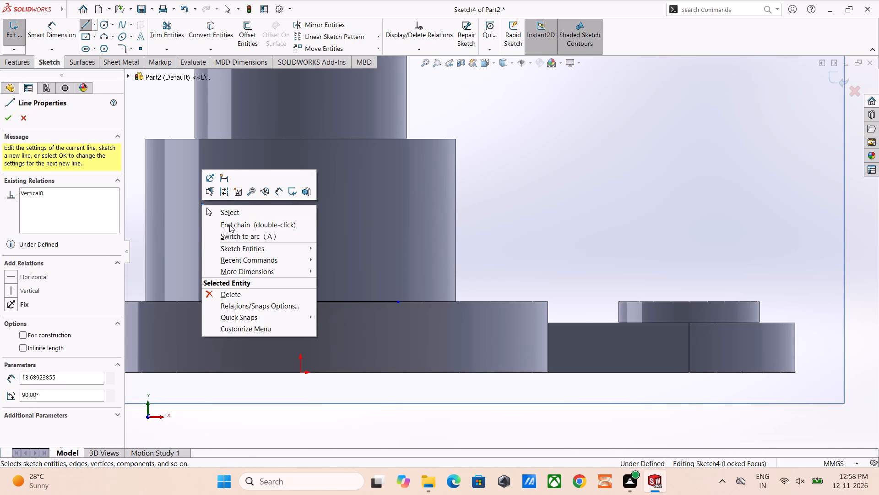
left_click(232, 236)
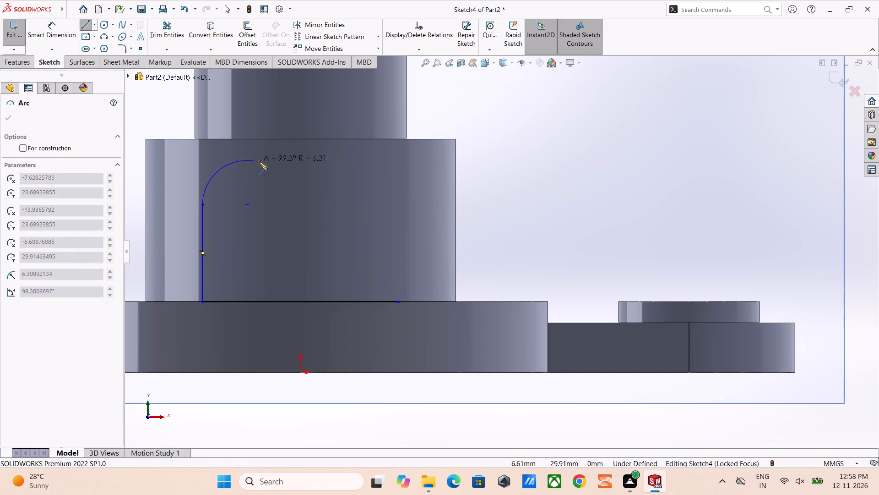
left_click(400, 180)
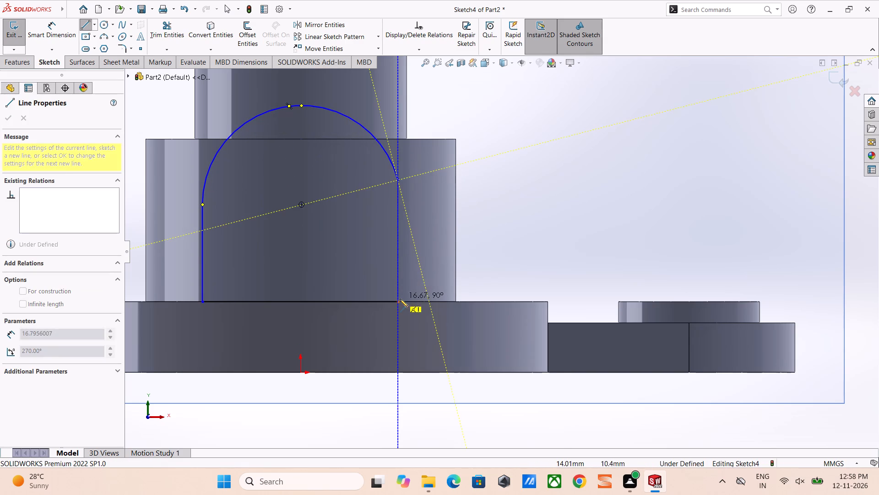
left_click(400, 300)
right_click(400, 300)
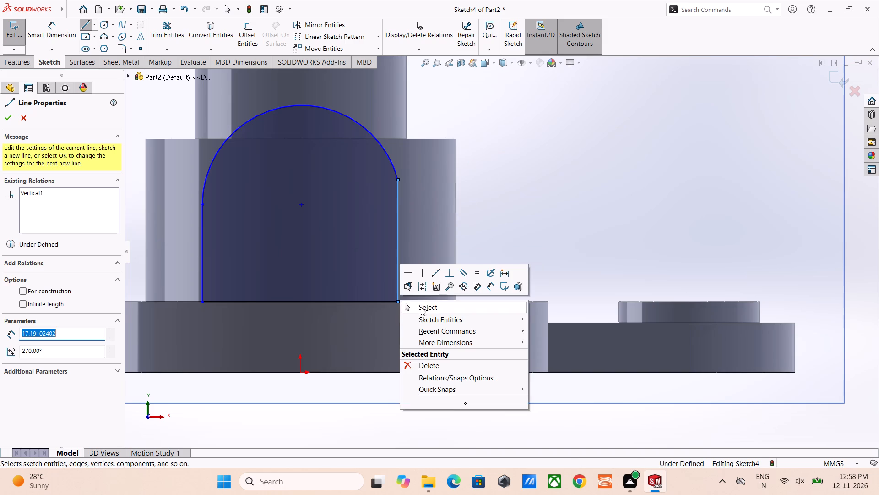
left_click(421, 307)
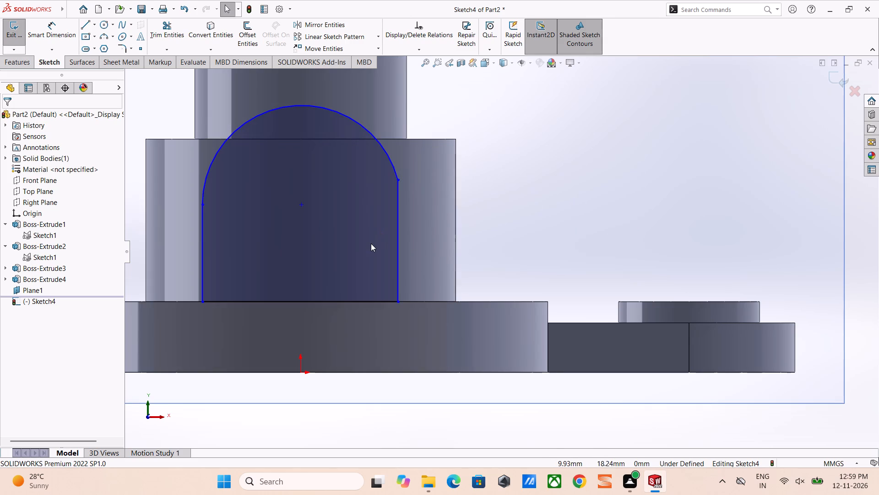
Dimension the arched profile's base line, try a width of 20 mm, and undo that value change.
right_click_drag(607, 264, 591, 188)
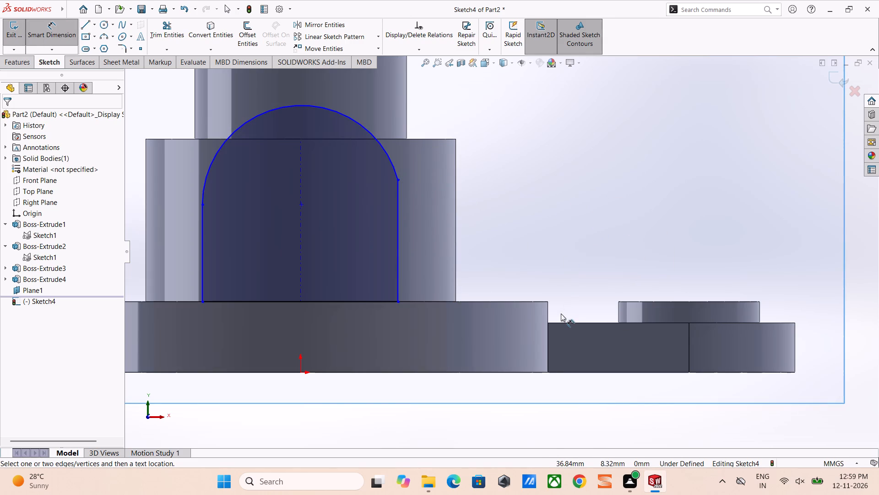
left_click(344, 303)
left_click(336, 330)
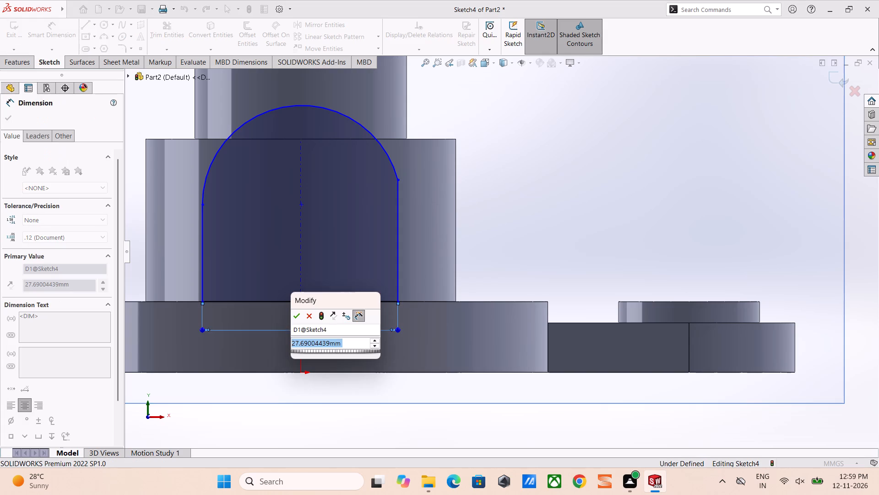
type("20")
key("Return")
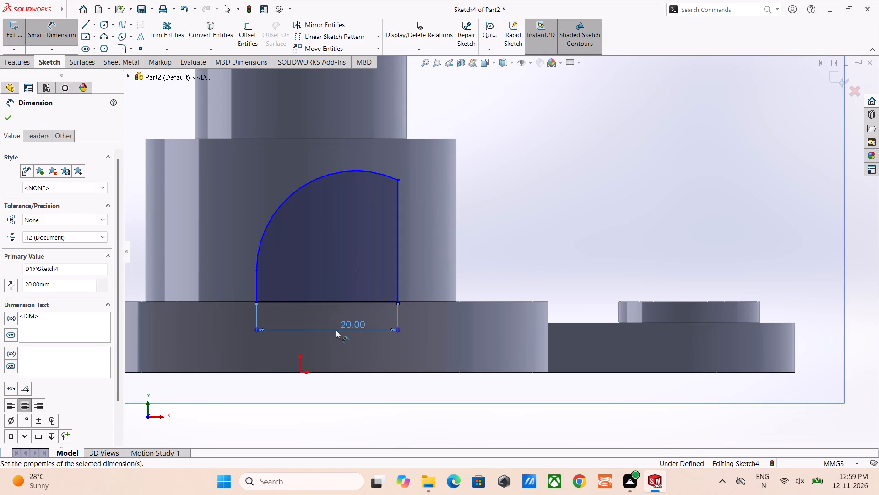
key("ctrl+z")
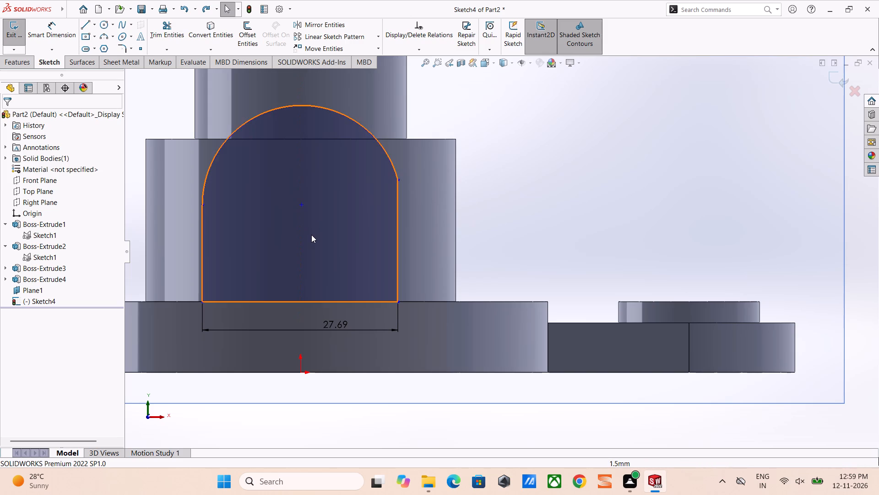
key("Escape")
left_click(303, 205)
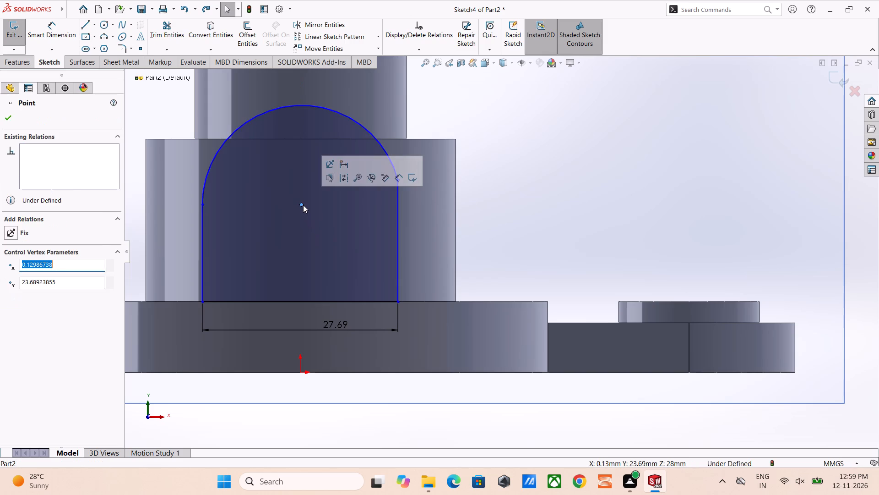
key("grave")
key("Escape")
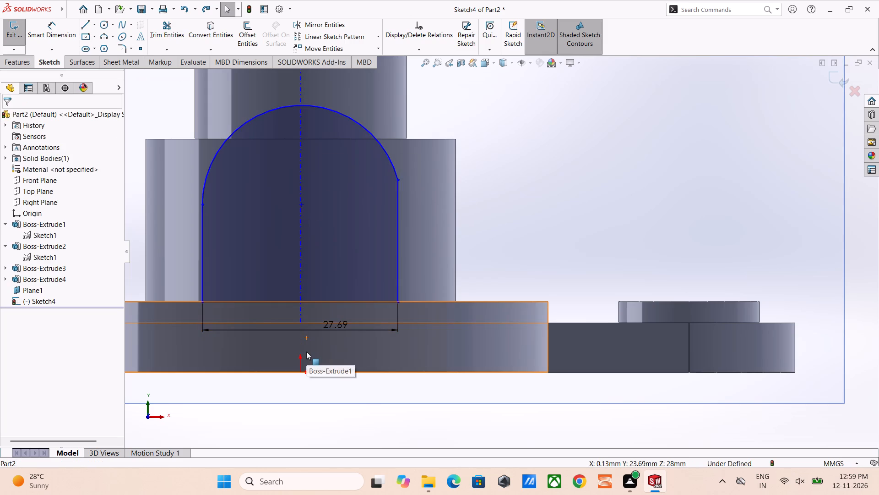
Dimension the longer vertical side of the arched profile and set its length to 10 mm.
right_click_drag(514, 265, 519, 211)
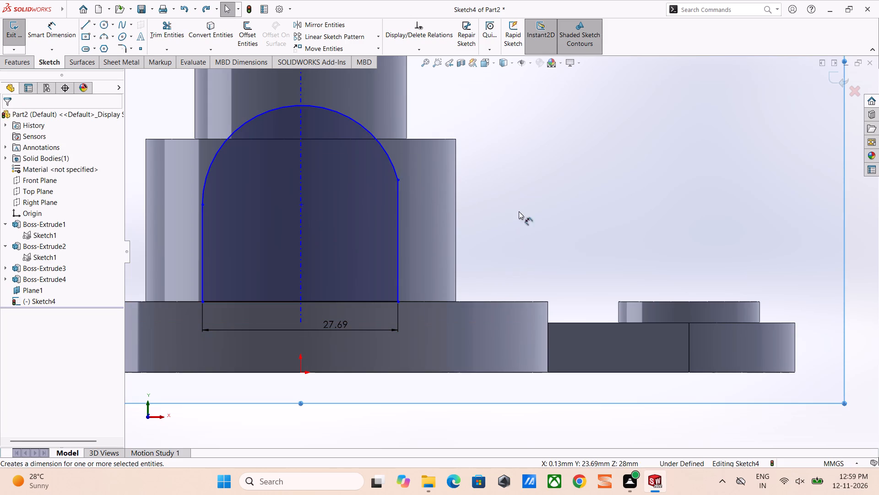
right_click_drag(519, 211, 519, 193)
left_click(400, 273)
left_click(529, 258)
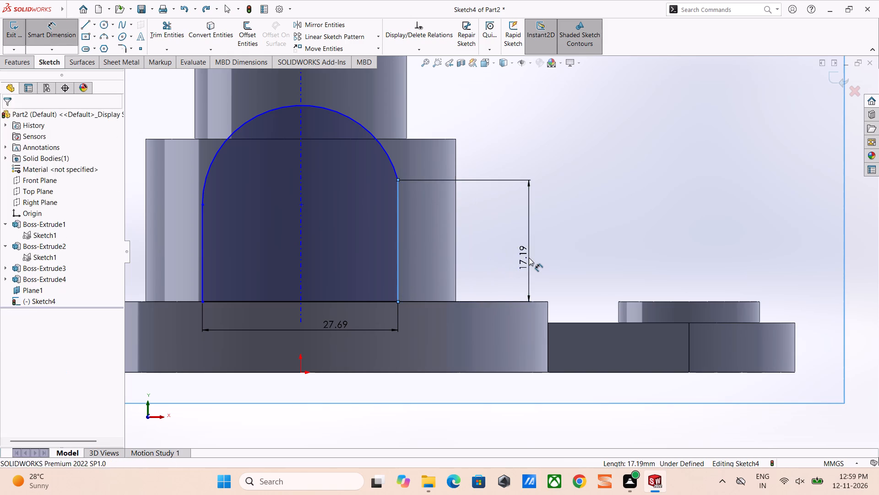
type("10")
key("Return")
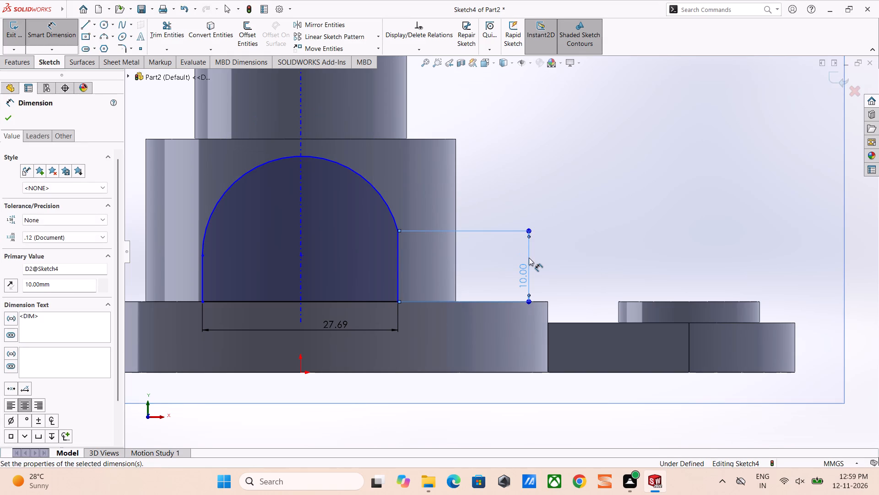
Set the arched profile's base width to 20 mm.
double_click(334, 322)
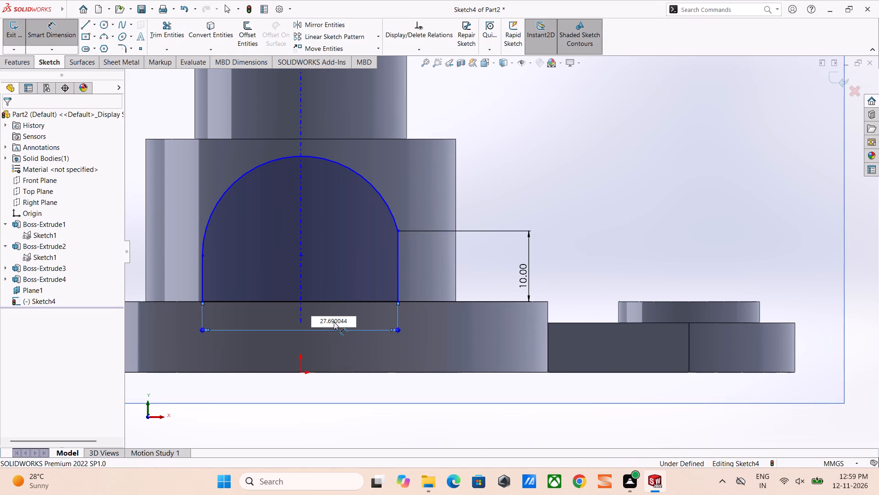
key("ctrl+a")
type("20")
key("Return")
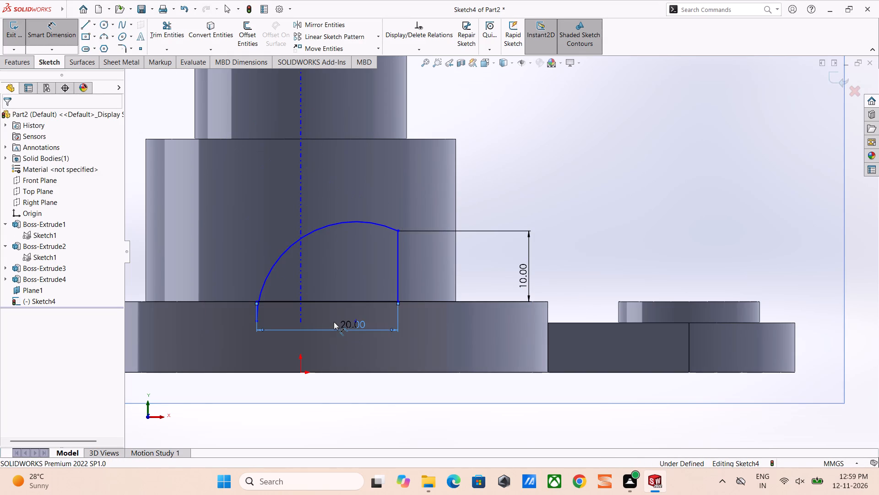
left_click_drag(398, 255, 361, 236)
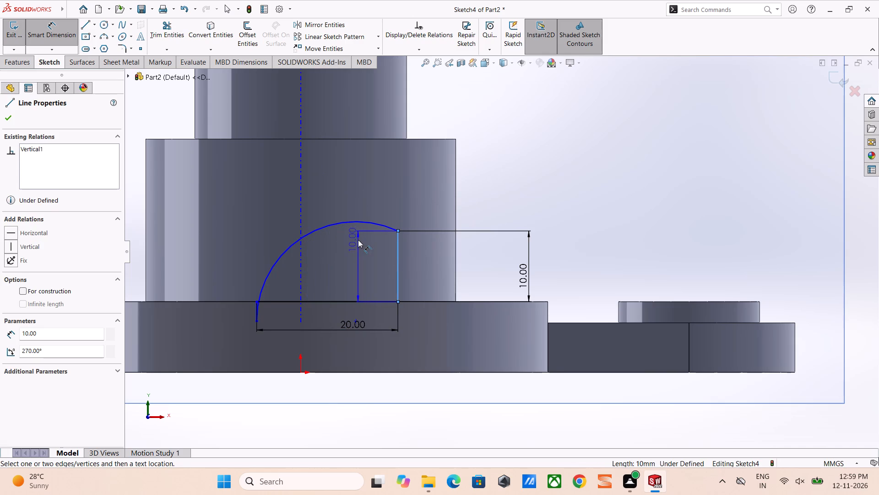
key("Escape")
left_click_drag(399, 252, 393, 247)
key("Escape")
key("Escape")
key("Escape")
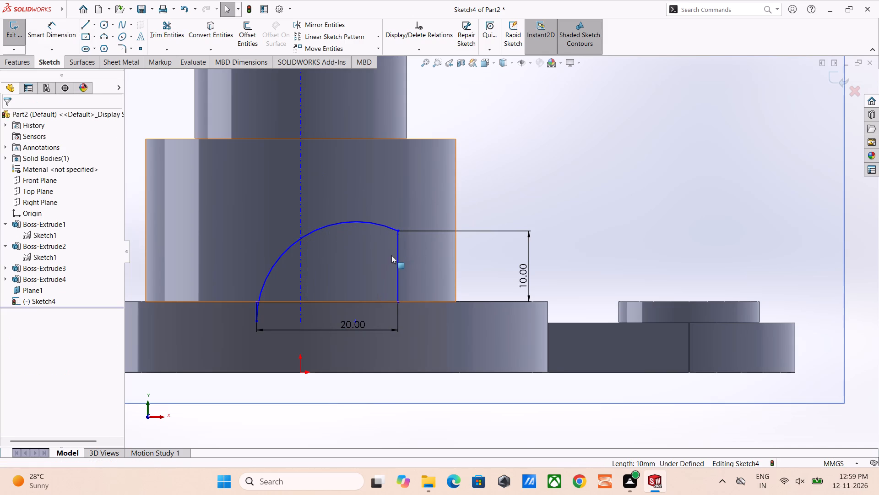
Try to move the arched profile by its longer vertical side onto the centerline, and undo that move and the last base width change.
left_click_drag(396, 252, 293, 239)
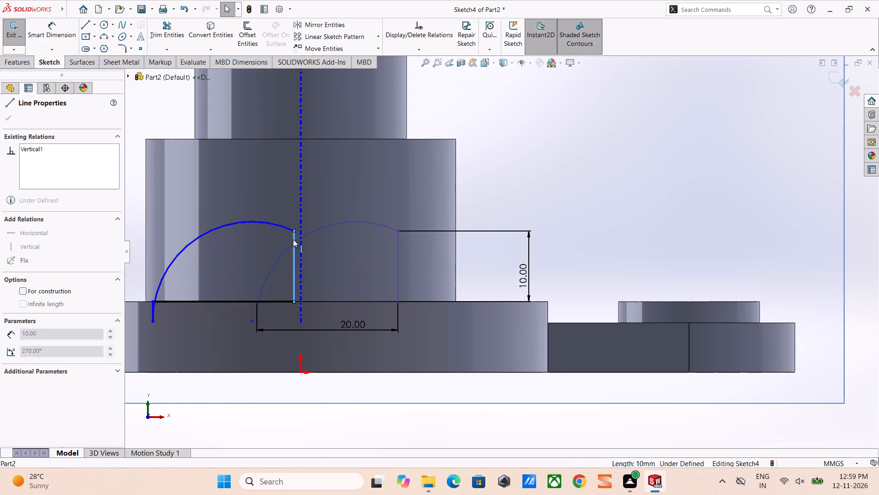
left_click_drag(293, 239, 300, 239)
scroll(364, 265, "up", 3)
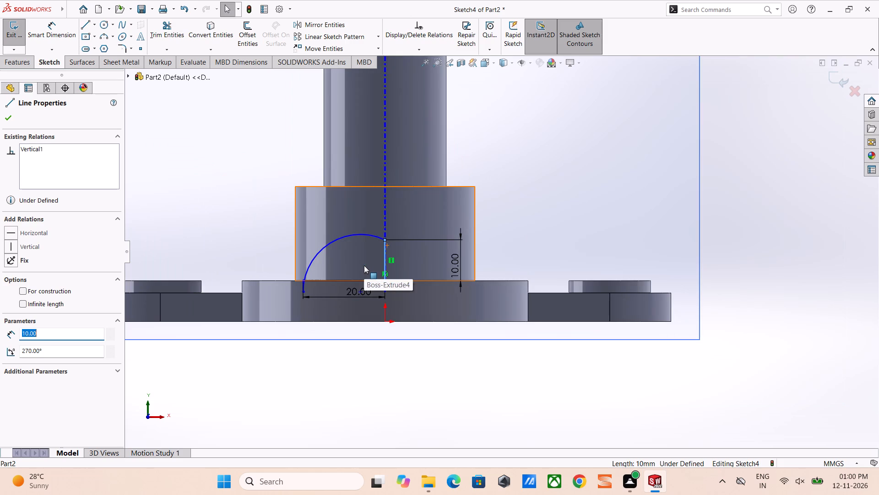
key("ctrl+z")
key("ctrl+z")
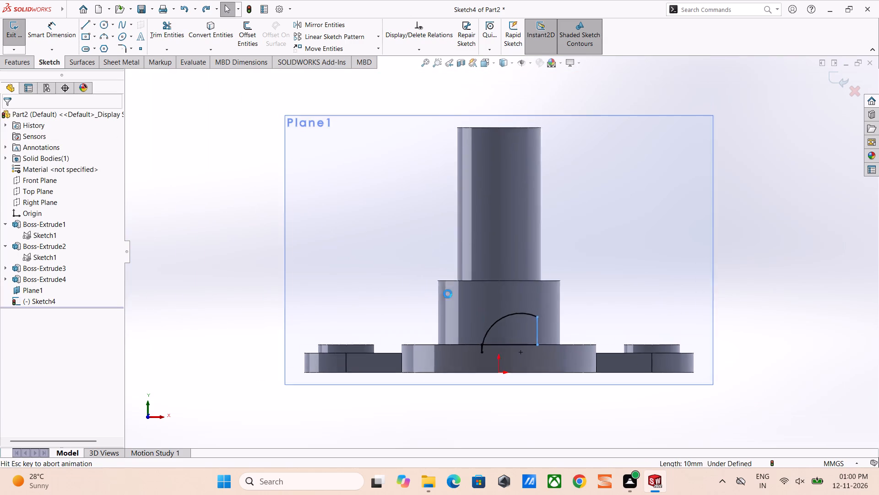
Delete the tangent relation between the arc and the shorter vertical side of the arched profile.
scroll(512, 357, "down", 3)
middle_click_drag(491, 335, 531, 355)
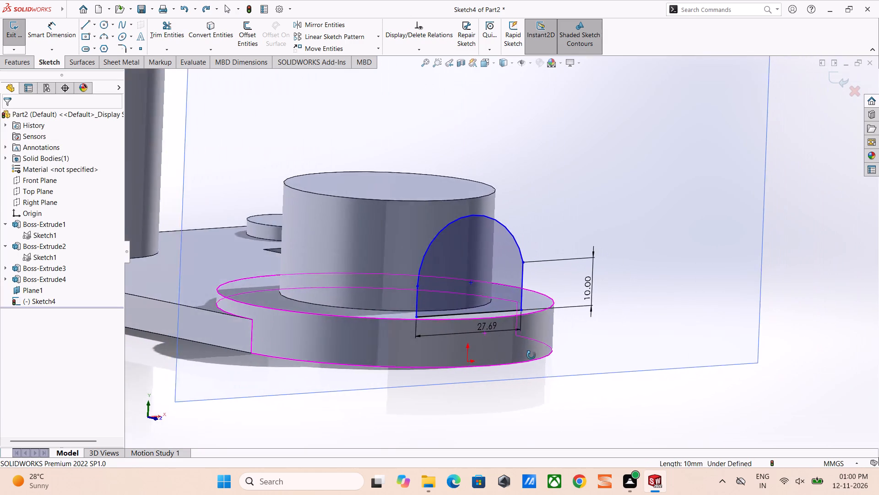
middle_click_drag(531, 355, 494, 347)
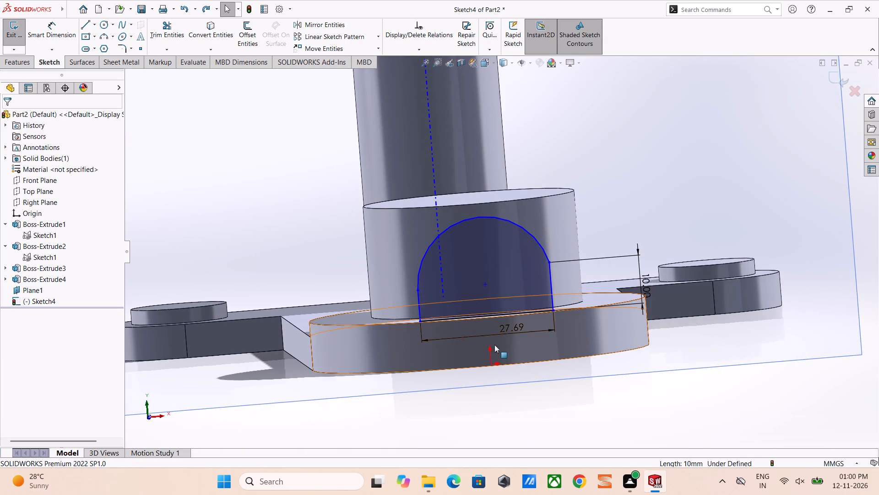
scroll(499, 342, "down", 2)
scroll(499, 335, "up", 3)
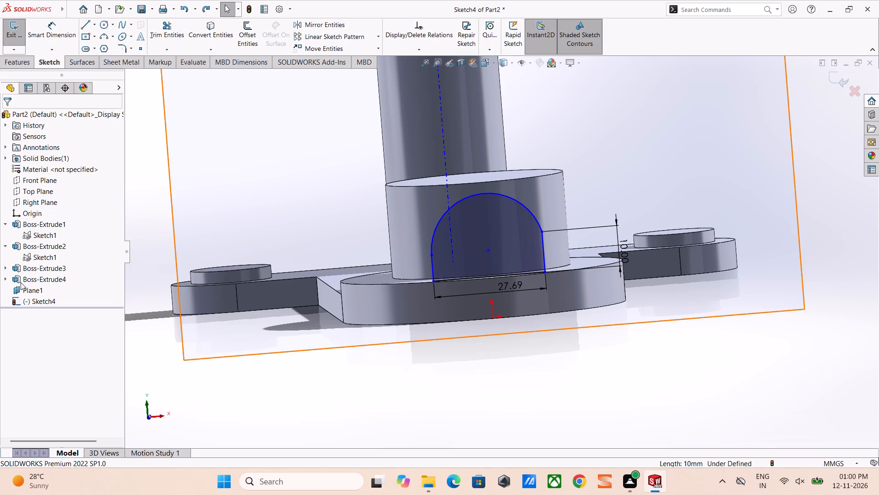
right_click(22, 302)
left_click(42, 291)
scroll(509, 308, "down", 4)
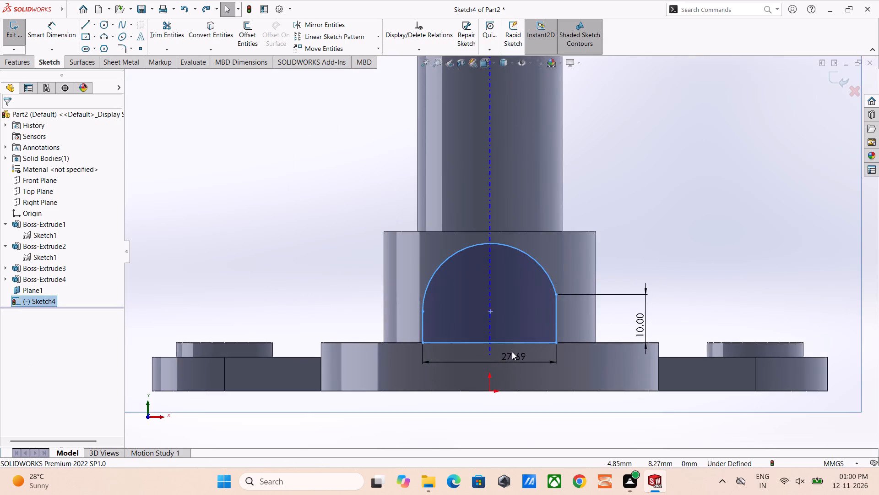
scroll(512, 352, "down", 4)
left_click(473, 228, "ctrl")
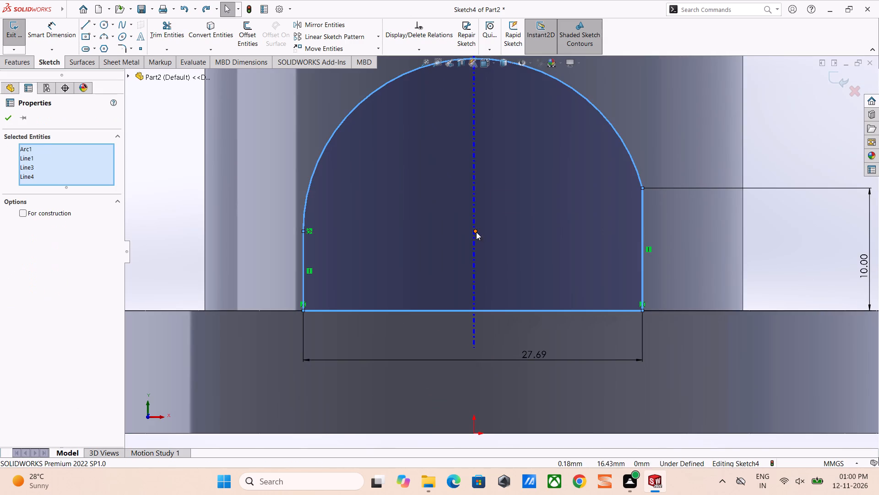
left_click(309, 229)
right_click(309, 229)
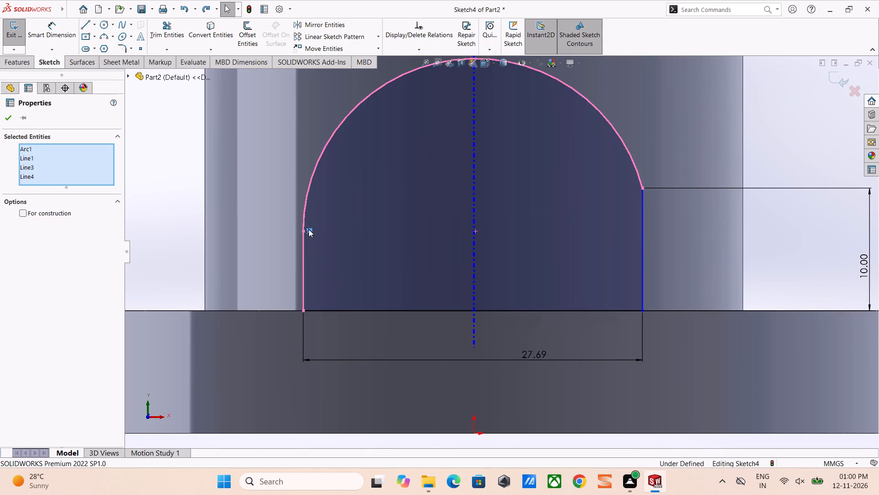
left_click(342, 363)
Add a vertical relation between the arc's centre point and the origin.
scroll(396, 241, "up", 4)
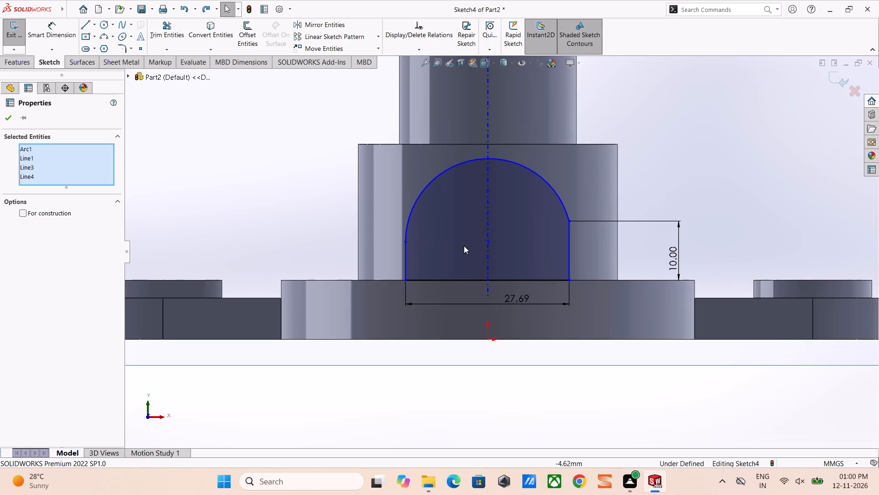
left_click(516, 199)
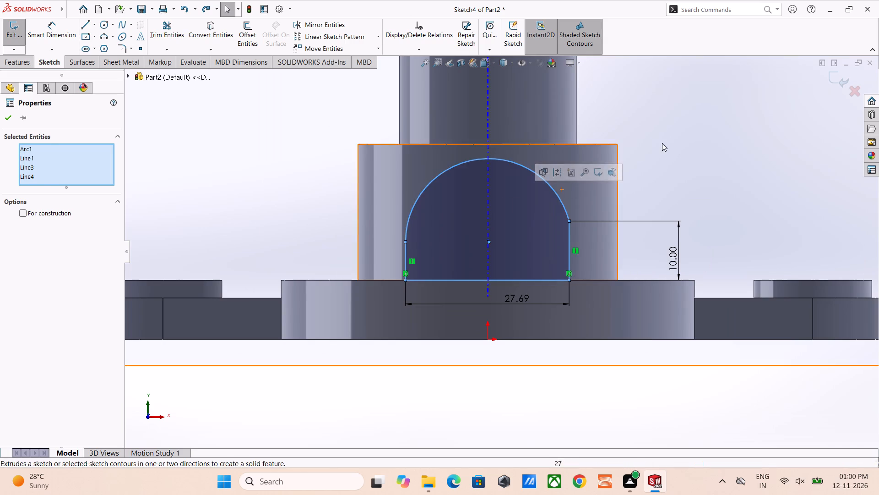
left_click(666, 141)
key("Escape")
scroll(526, 151, "up", 5)
scroll(497, 181, "down", 5)
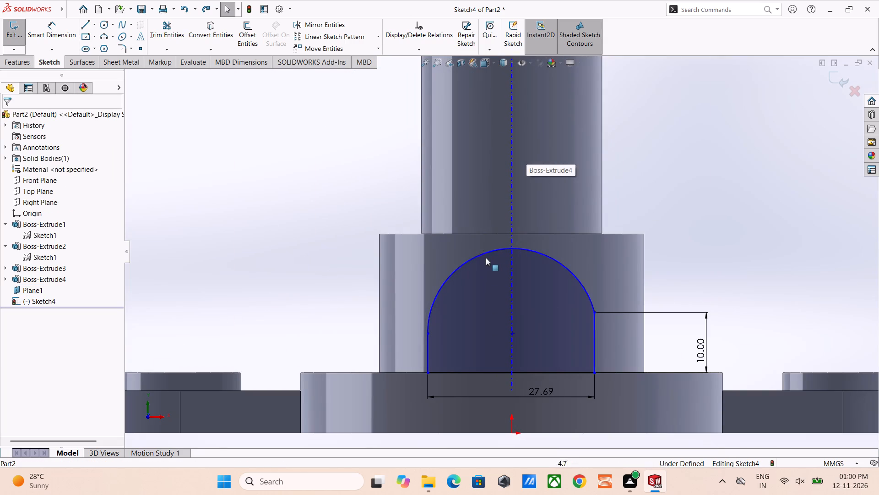
left_click(513, 334)
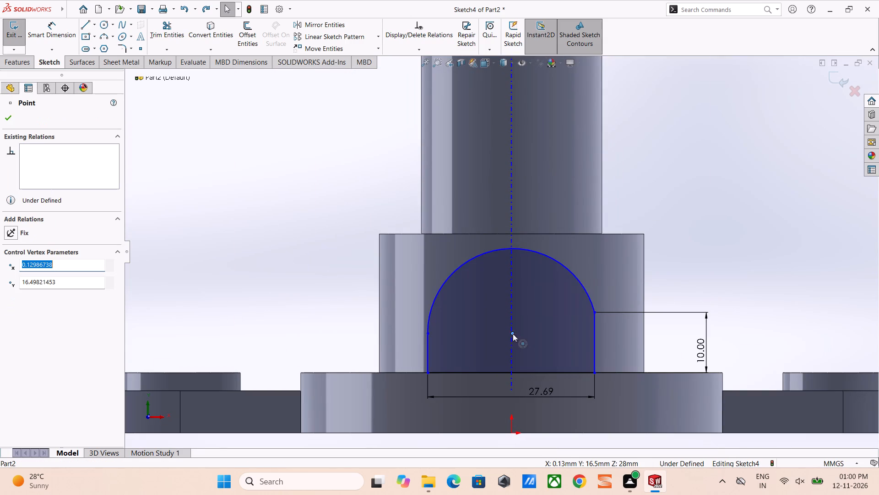
scroll(510, 349, "up", 3, "ctrl")
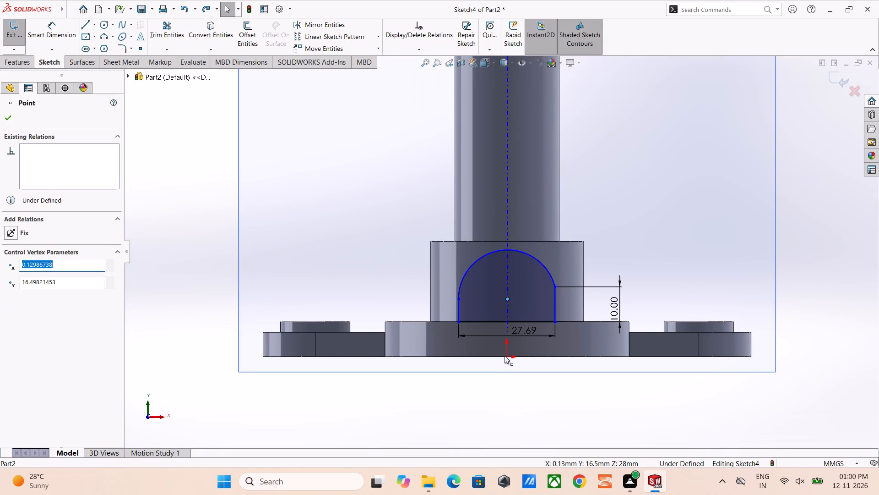
left_click(505, 356, "ctrl")
left_click(549, 317)
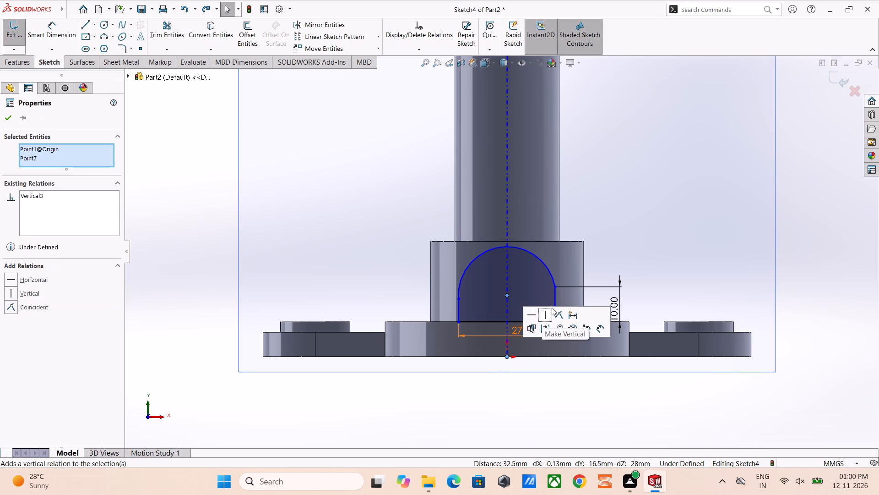
left_click(594, 209)
right_click(656, 230)
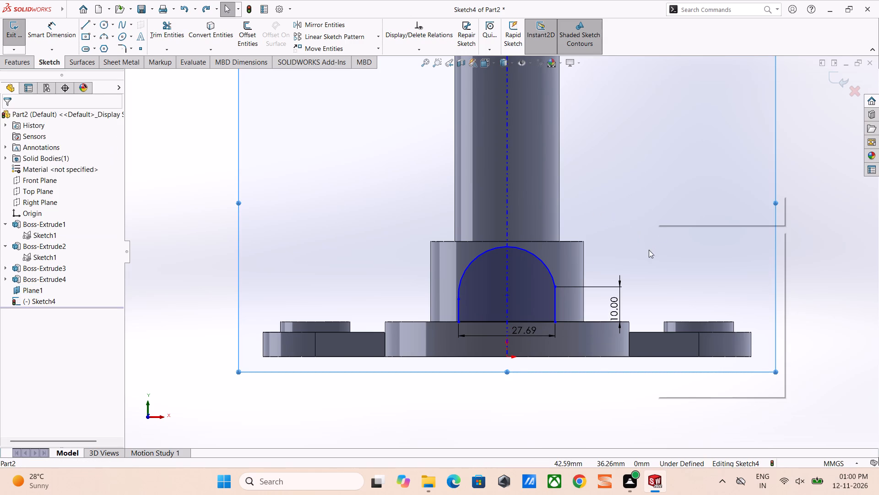
key("Escape")
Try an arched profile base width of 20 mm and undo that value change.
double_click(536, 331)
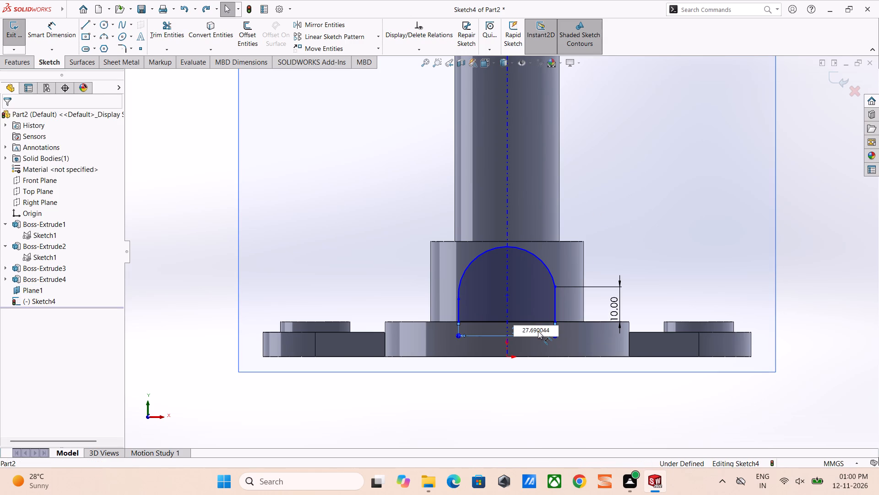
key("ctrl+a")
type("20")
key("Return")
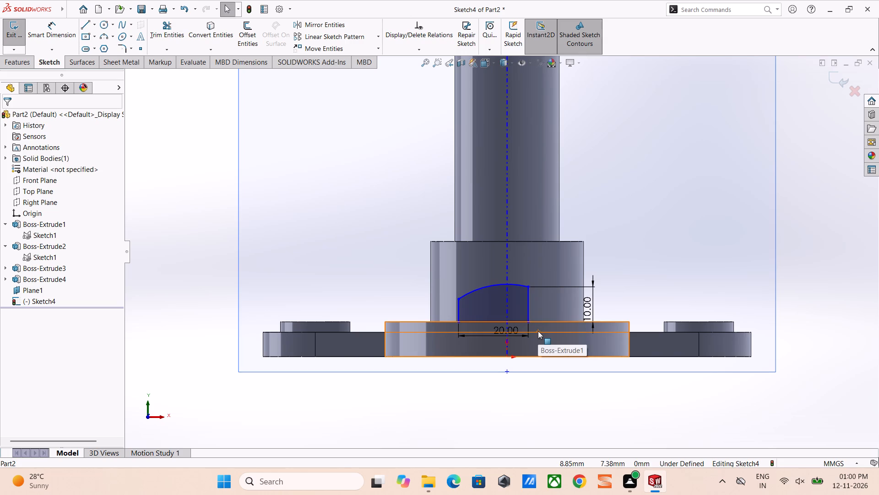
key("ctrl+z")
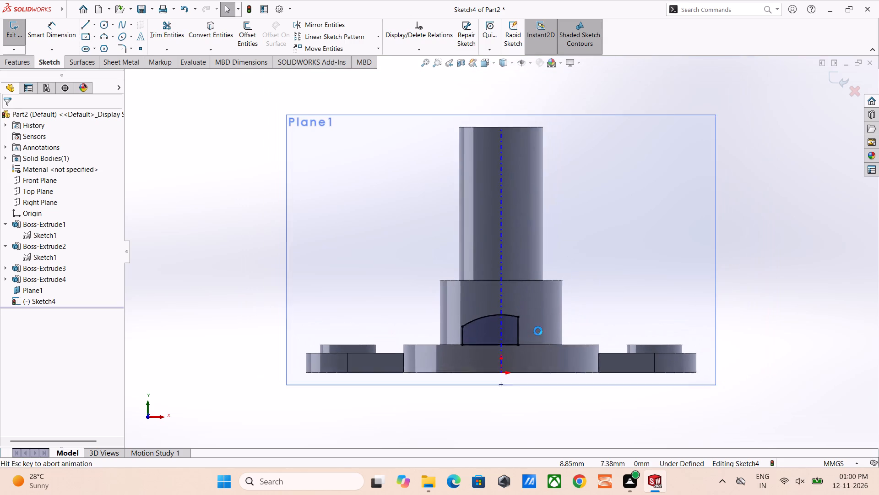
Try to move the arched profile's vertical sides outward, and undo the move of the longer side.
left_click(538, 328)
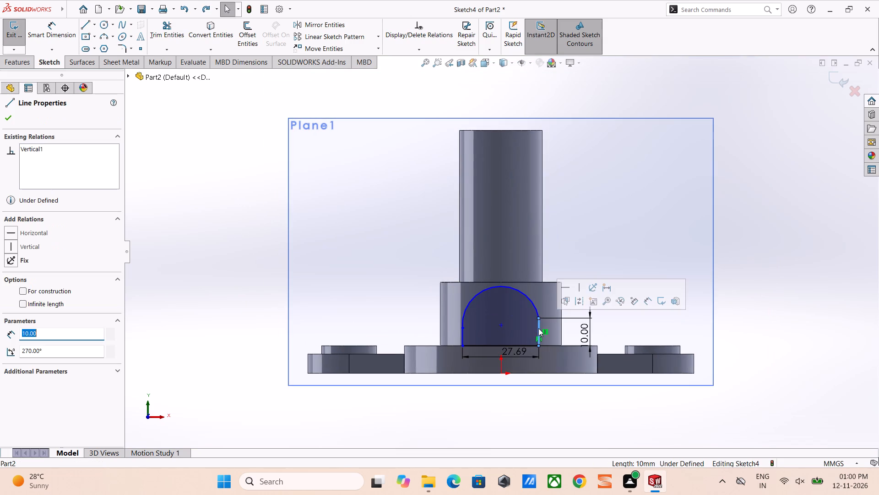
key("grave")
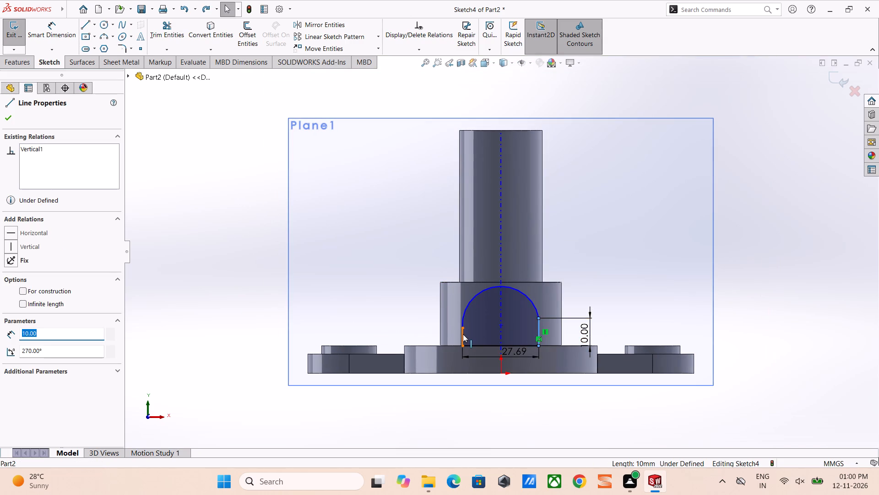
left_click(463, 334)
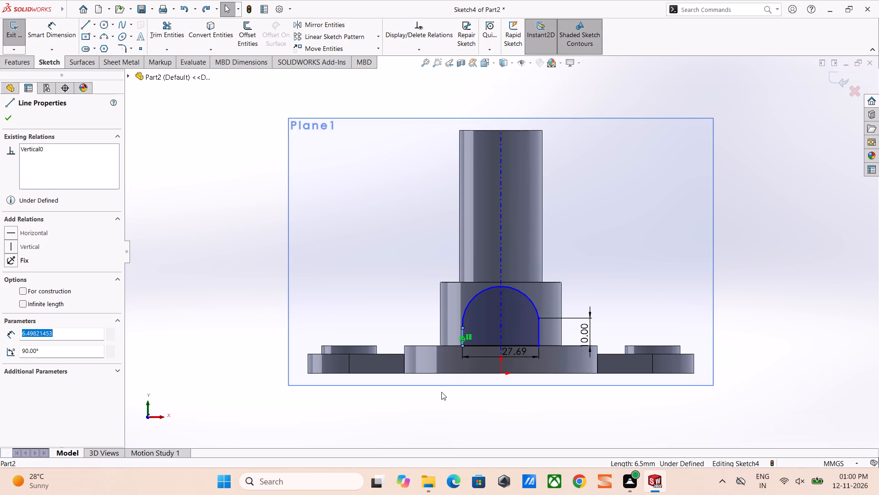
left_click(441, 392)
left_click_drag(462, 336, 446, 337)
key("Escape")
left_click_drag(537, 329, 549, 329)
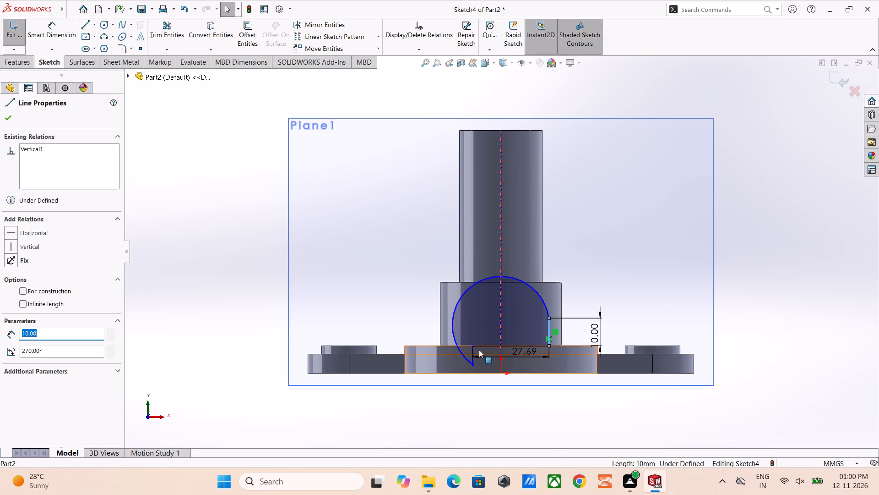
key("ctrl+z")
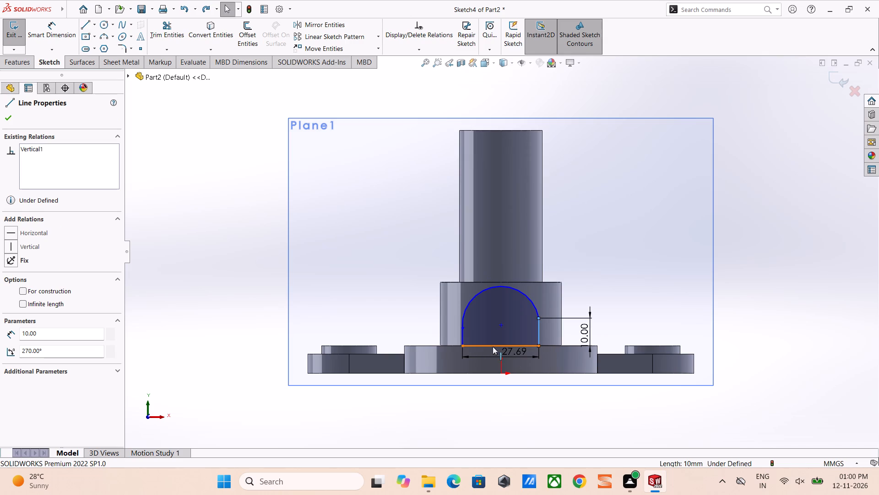
Delete the width dimension from the arched profile's base line.
left_click_drag(511, 353, 510, 361)
key("Delete")
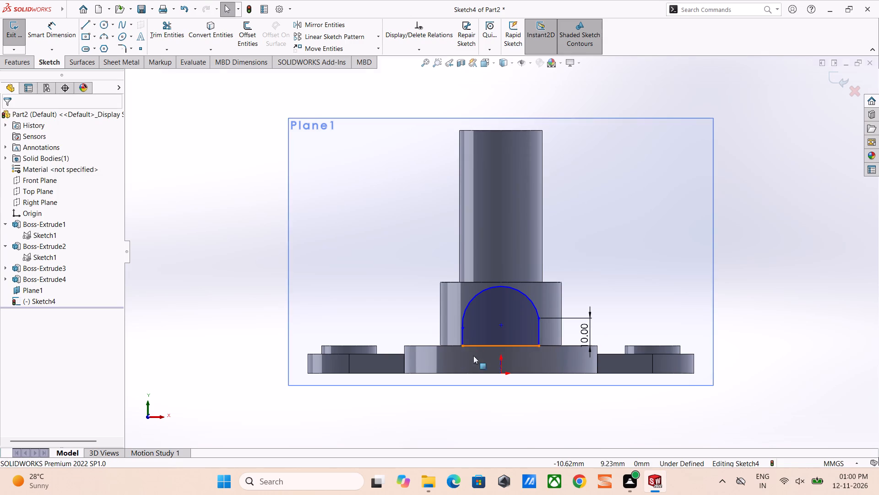
Try shifting the arched profile's shorter vertical side outward and delete that side's vertical relation.
scroll(473, 356, "down", 5)
left_click_drag(454, 273, 409, 271)
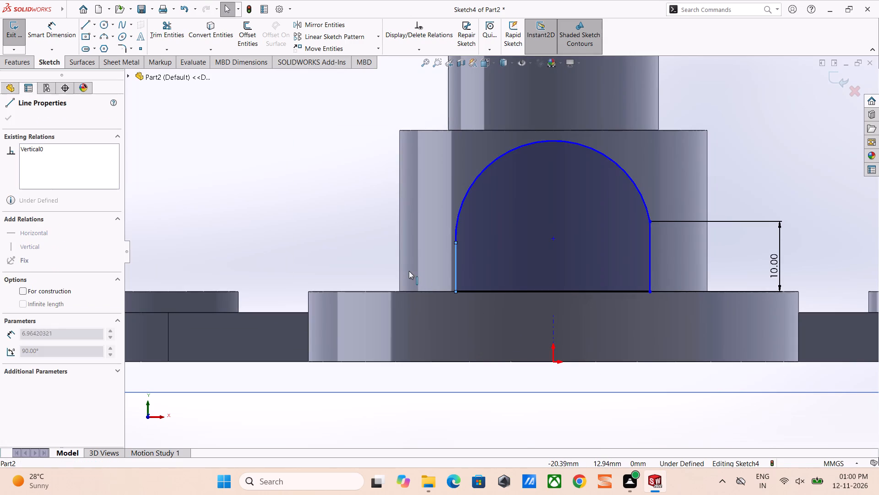
left_click_drag(409, 271, 415, 265)
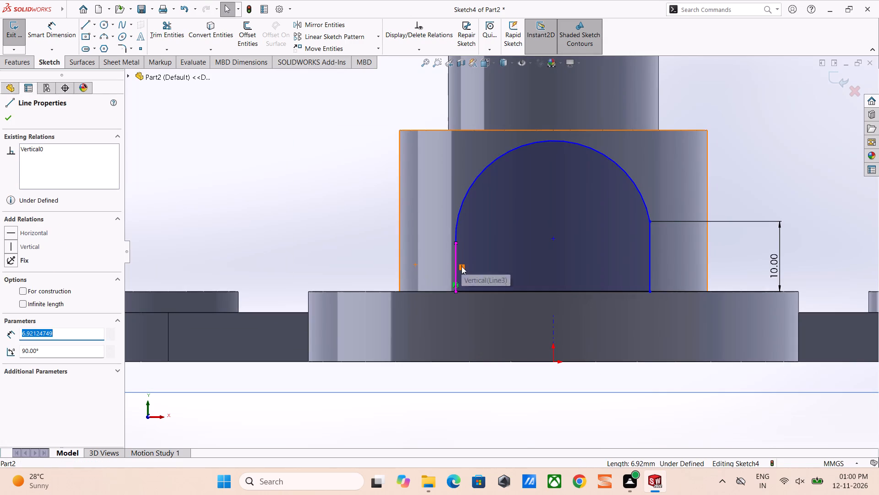
left_click(461, 266)
right_click(461, 266)
left_click(497, 401)
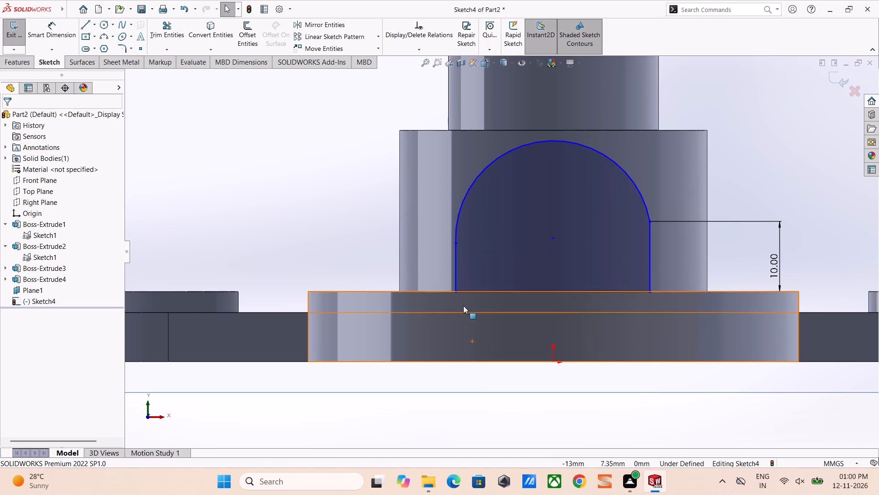
Reposition the arched profile's shorter vertical side freehand, making it about 6.9 mm long.
left_click_drag(454, 273, 447, 257)
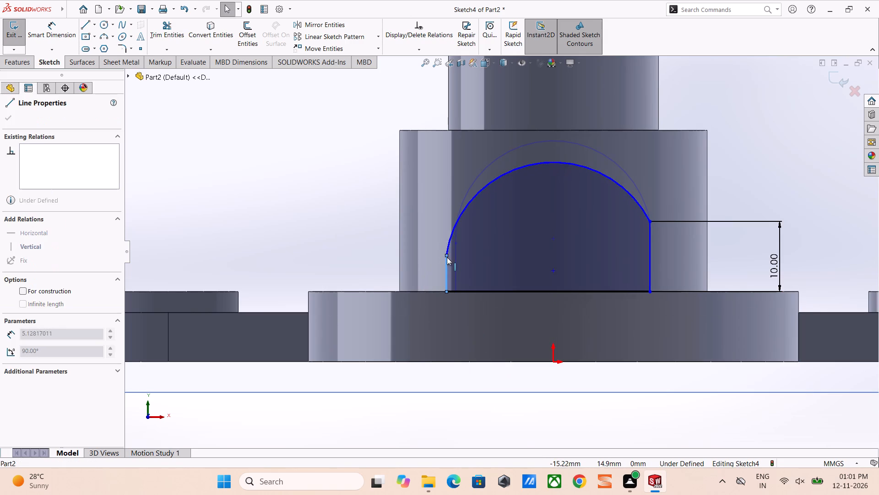
left_click_drag(447, 257, 456, 239)
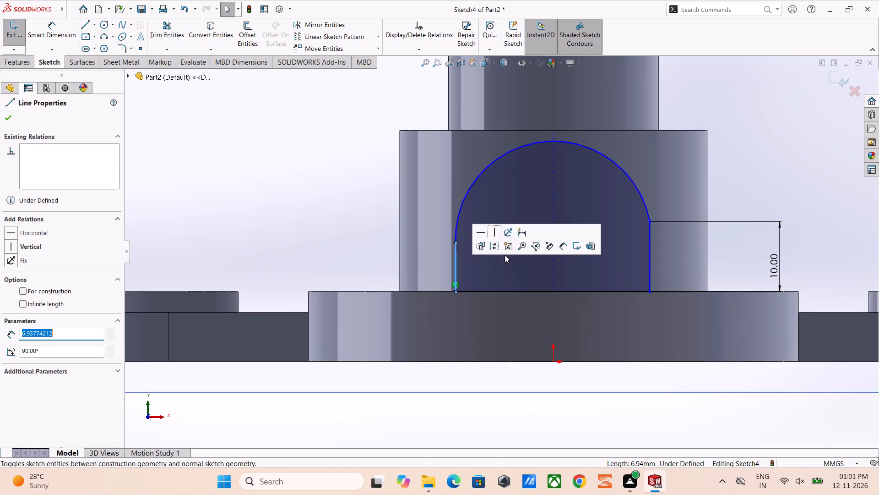
key("grave")
key("Escape")
key("Escape")
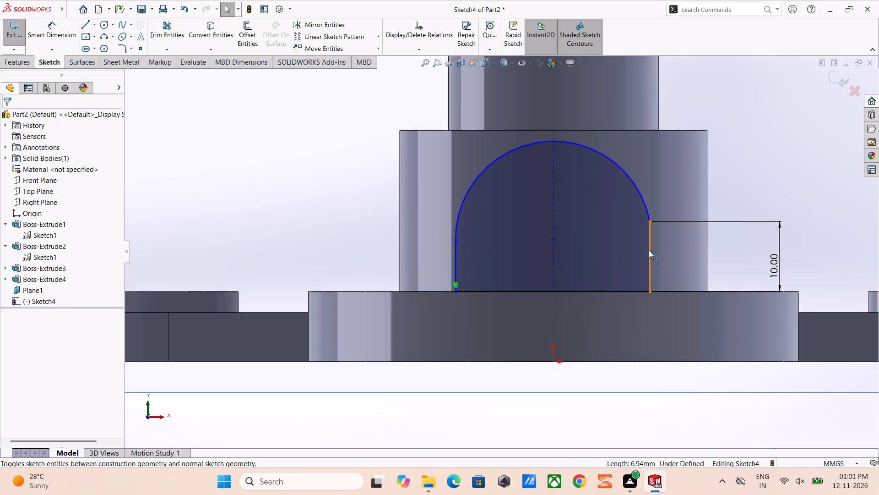
Add an equal-length relation between the arched profile's two vertical sides.
left_click(649, 250)
left_click(456, 272, "ctrl")
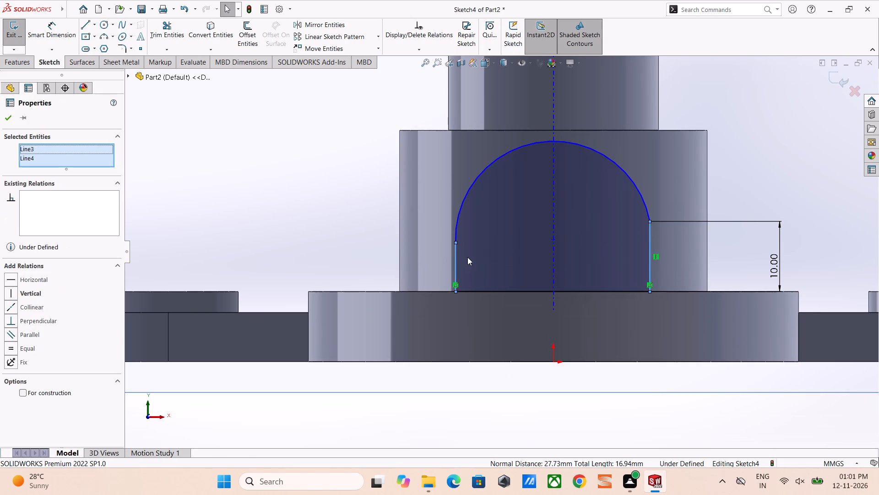
left_click(11, 347)
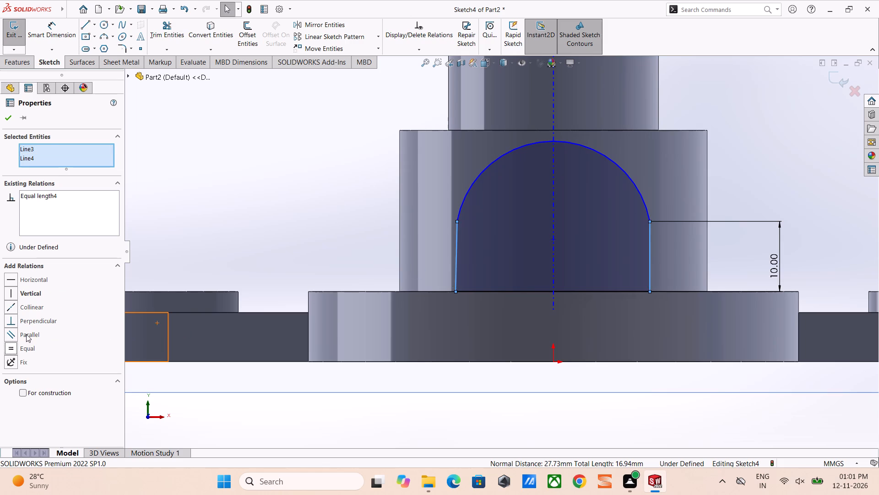
left_click(211, 213)
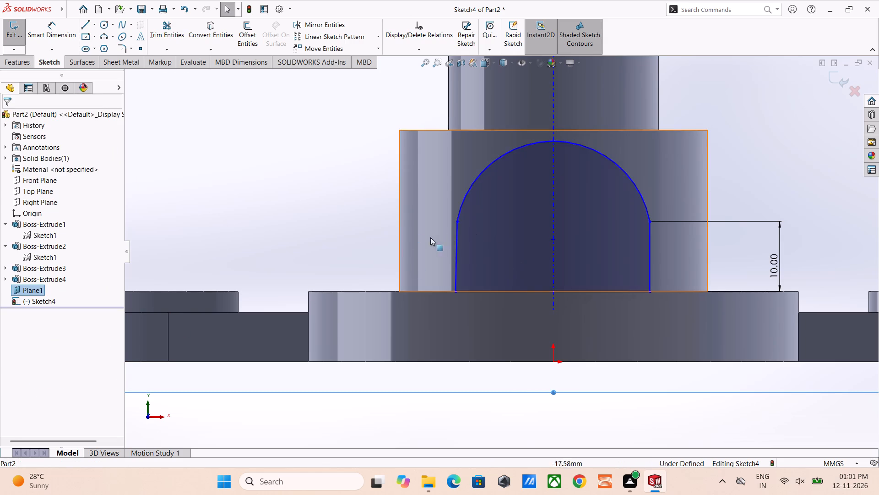
Apply a vertical relation to both straight sides of the arched profile.
left_click(458, 244)
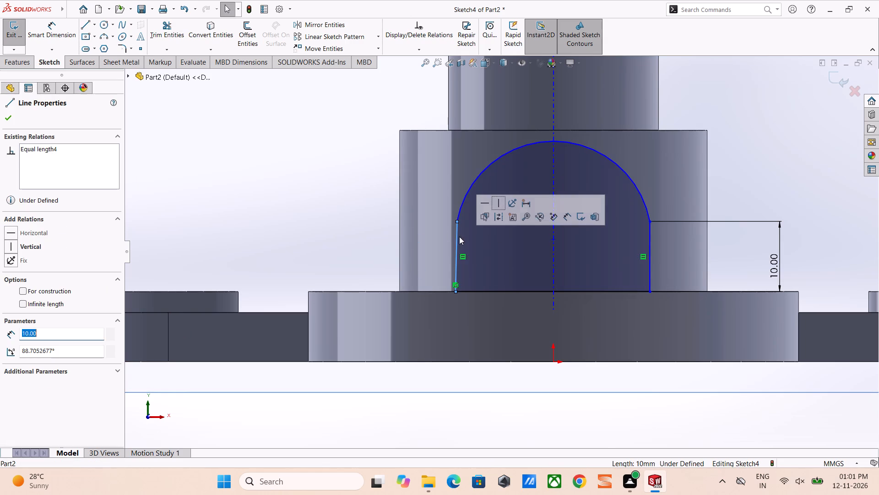
left_click(500, 203)
key("Escape")
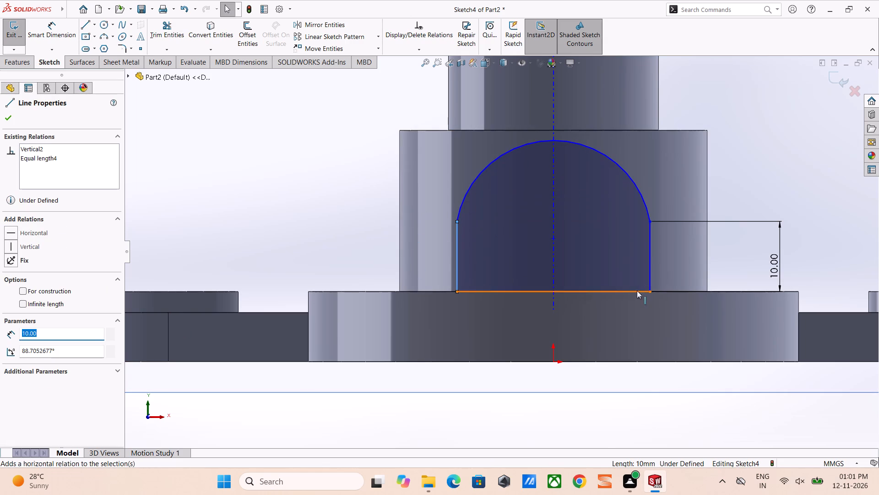
left_click(650, 242)
left_click(684, 200)
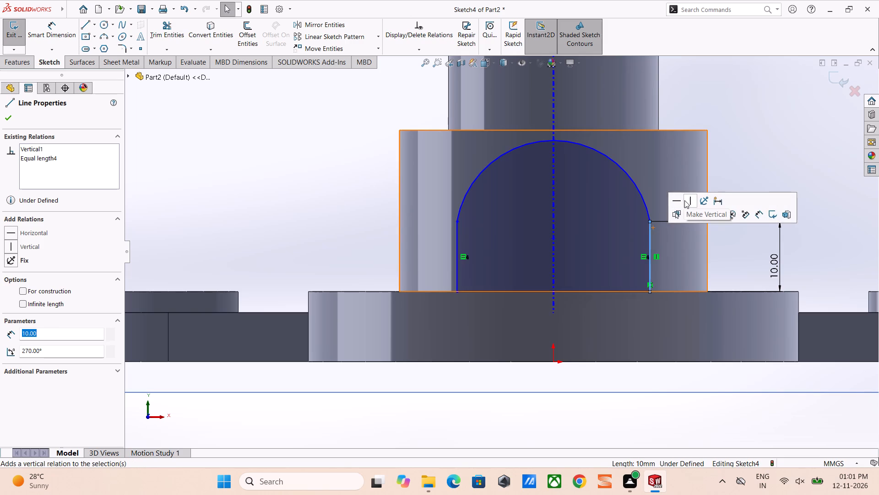
key("Escape")
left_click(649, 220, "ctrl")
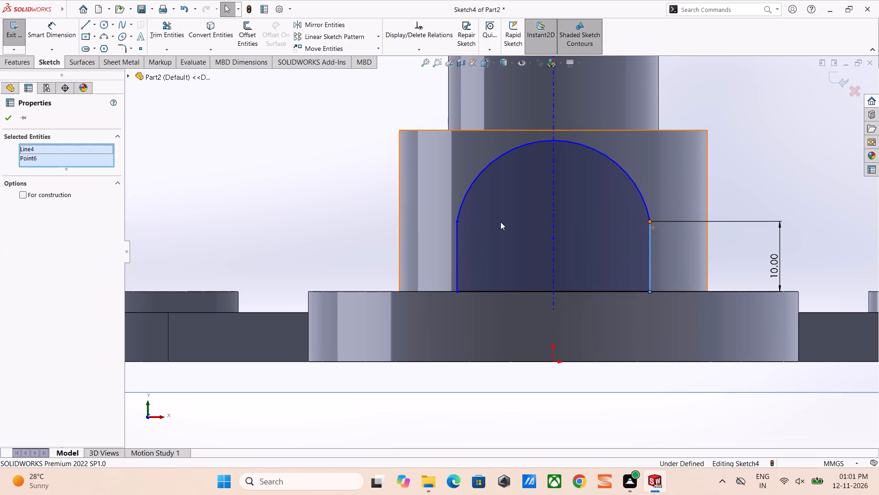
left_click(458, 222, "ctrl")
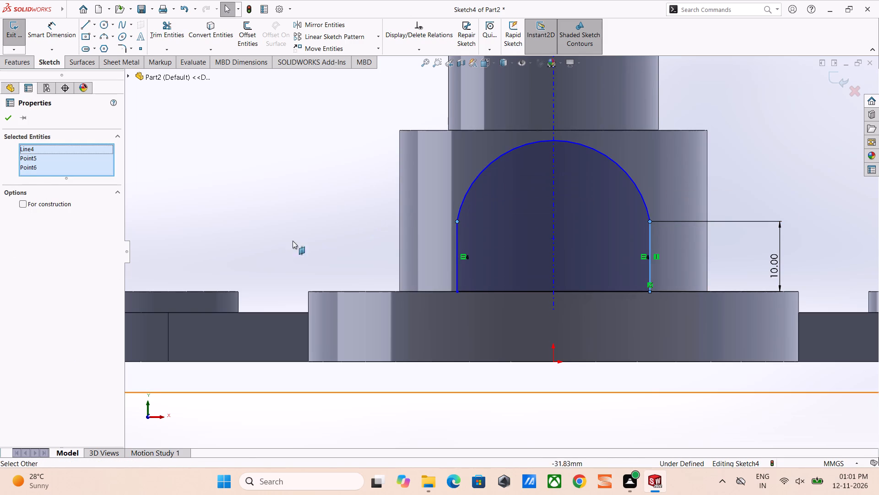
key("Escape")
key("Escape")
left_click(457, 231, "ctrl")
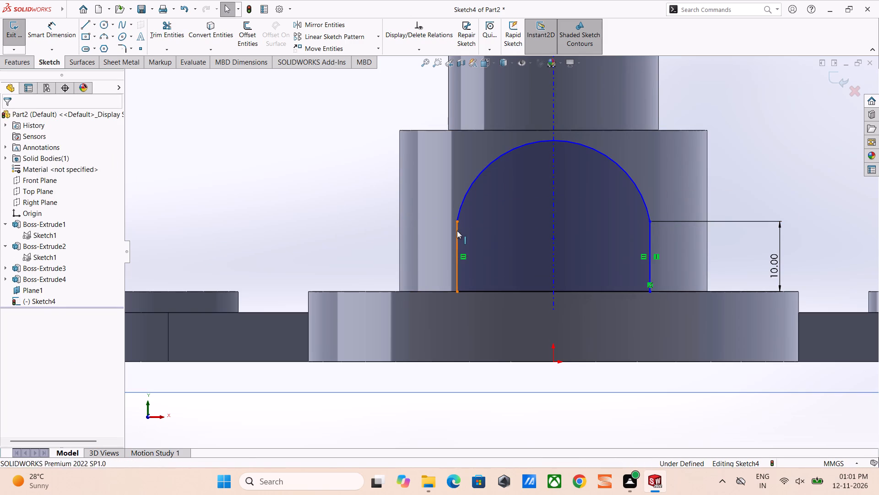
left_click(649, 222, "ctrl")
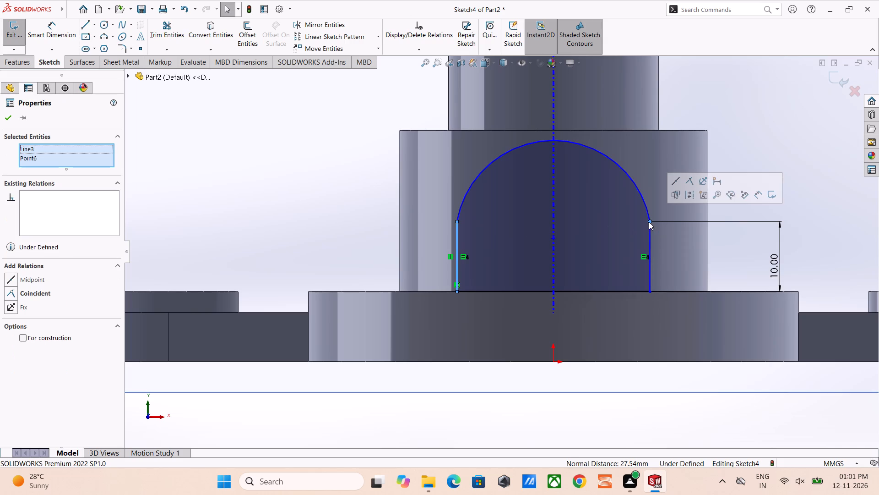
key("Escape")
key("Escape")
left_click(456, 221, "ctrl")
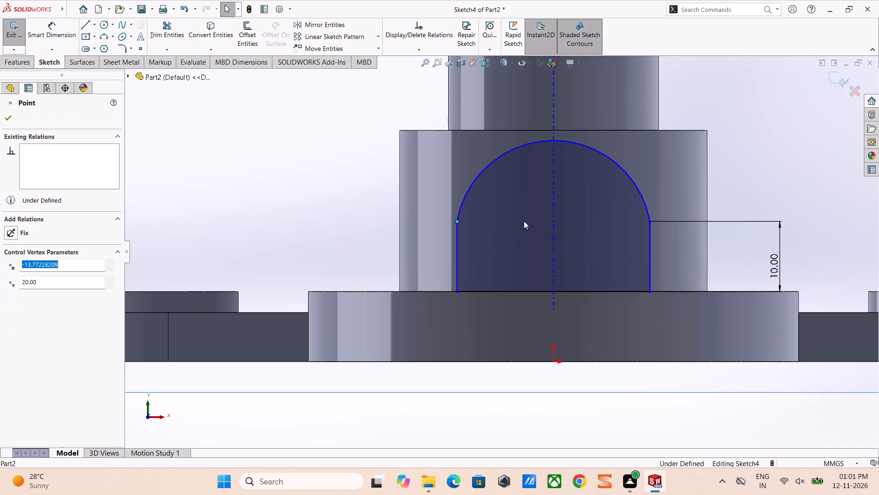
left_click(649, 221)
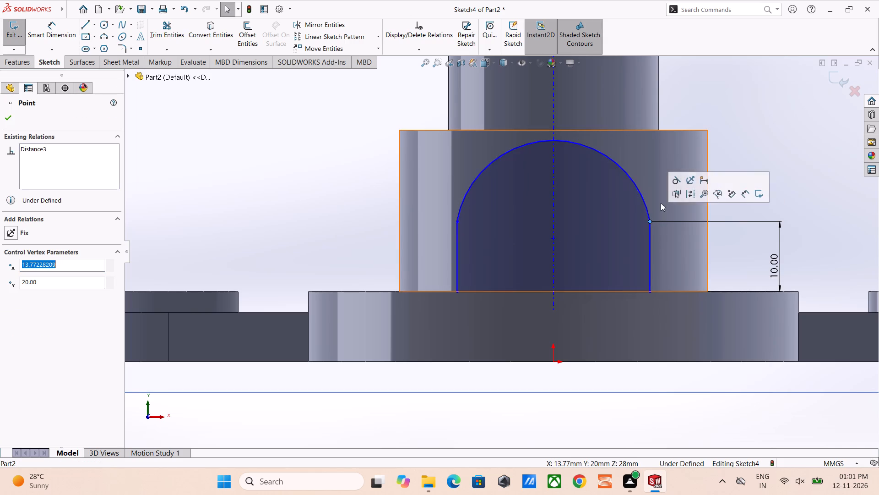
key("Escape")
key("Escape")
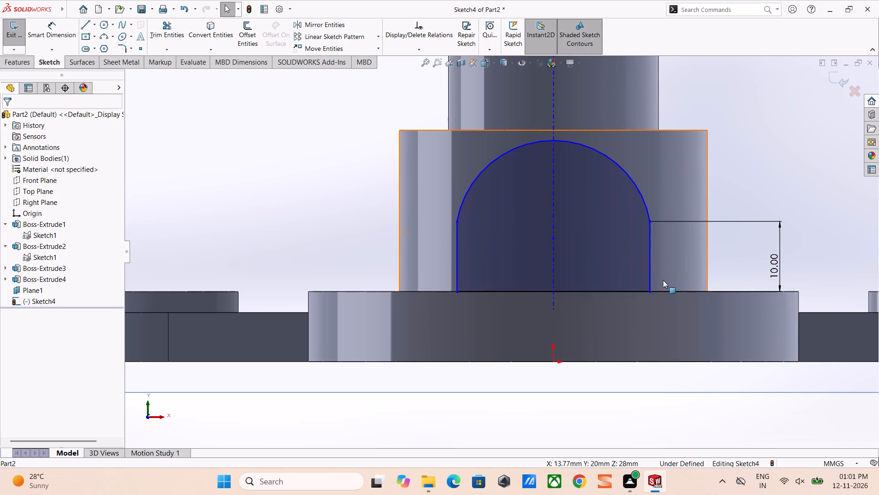
Dimension the arched profile's base line to a width of 20 mm.
right_click_drag(611, 332, 583, 220)
left_click(582, 290)
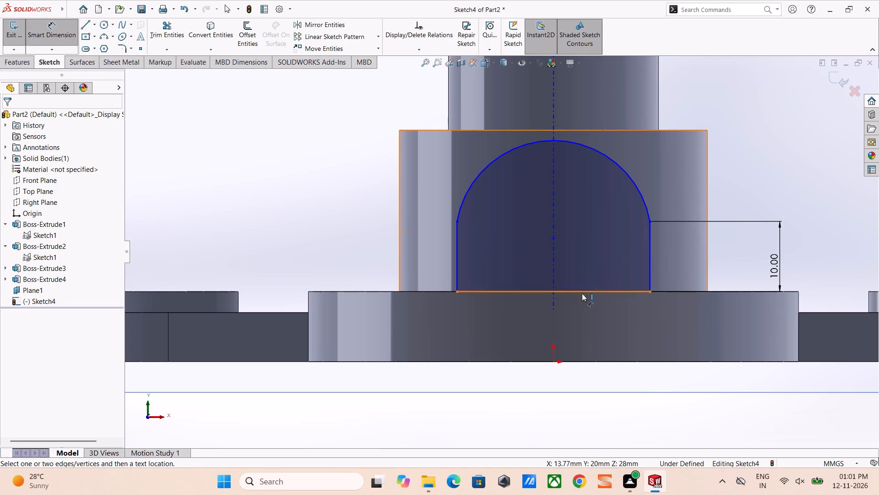
left_click(576, 317)
type("20")
key("Return")
key("Escape")
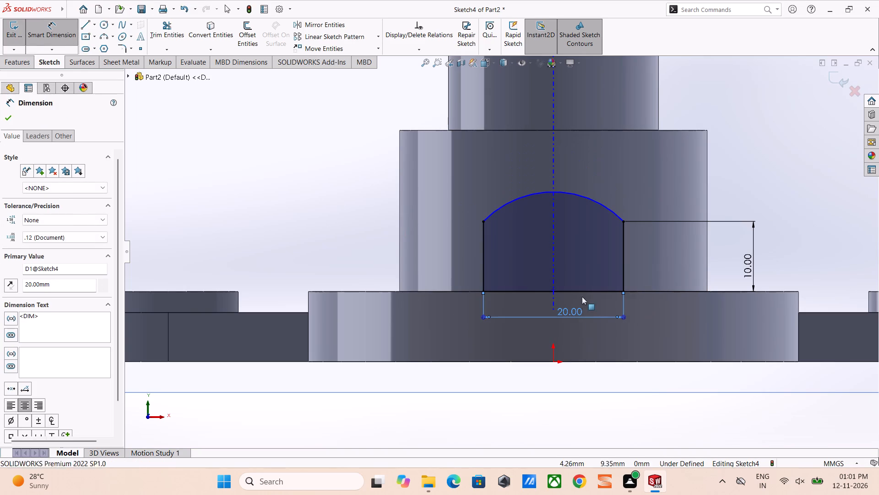
right_click_drag(667, 239, 650, 141)
key("Escape")
key("Escape")
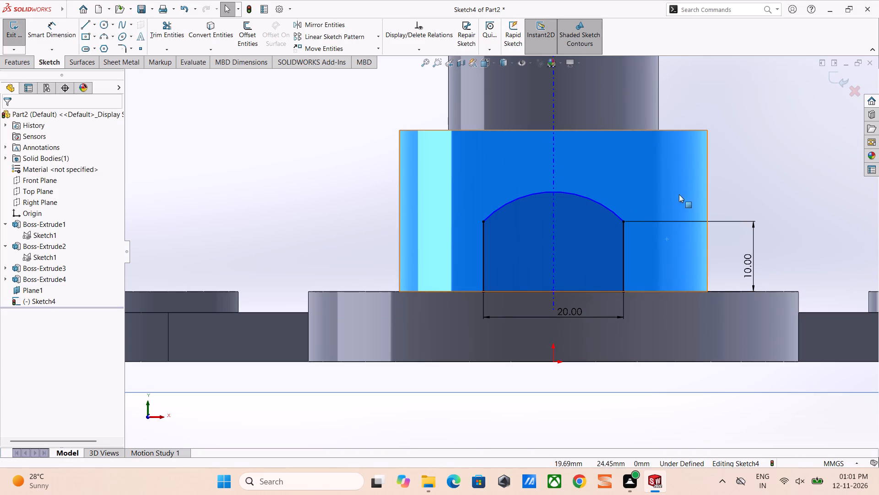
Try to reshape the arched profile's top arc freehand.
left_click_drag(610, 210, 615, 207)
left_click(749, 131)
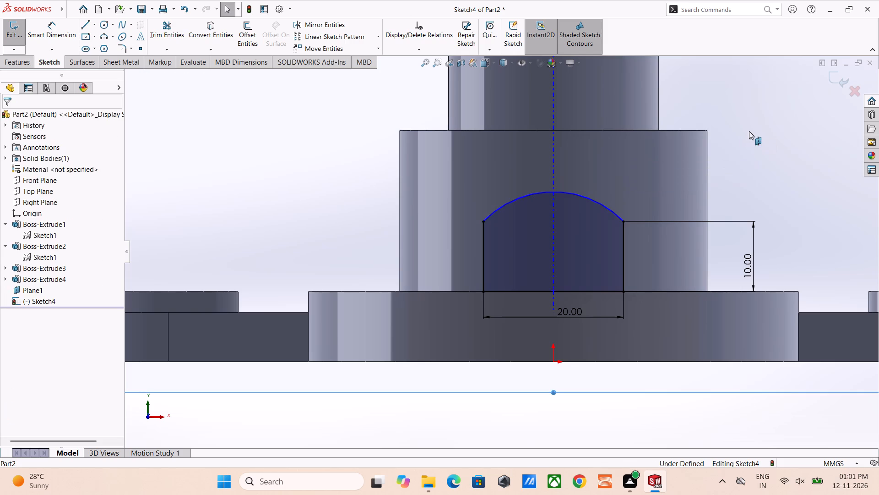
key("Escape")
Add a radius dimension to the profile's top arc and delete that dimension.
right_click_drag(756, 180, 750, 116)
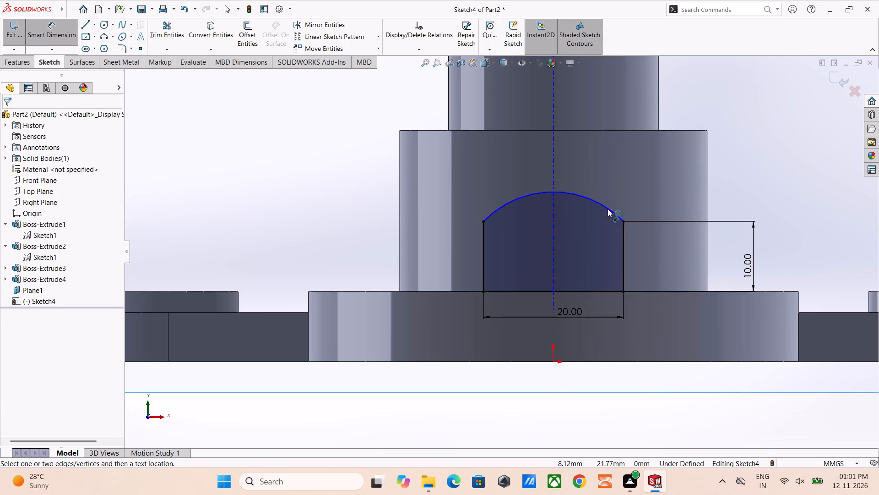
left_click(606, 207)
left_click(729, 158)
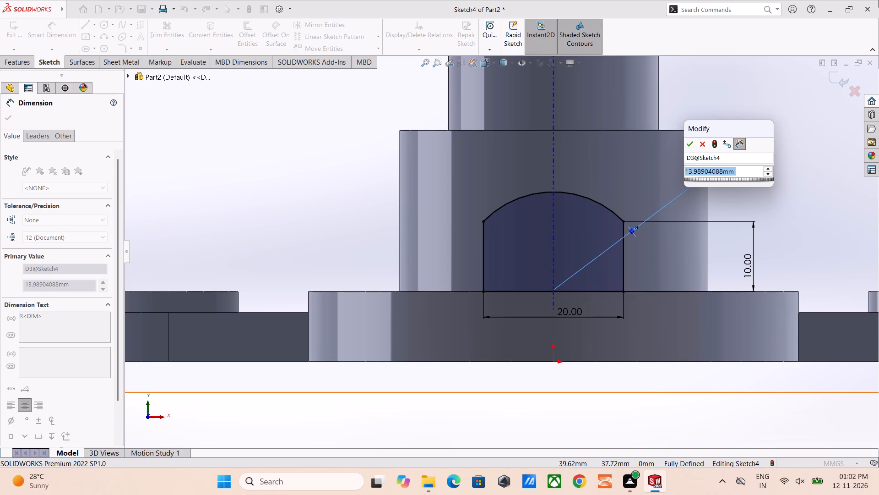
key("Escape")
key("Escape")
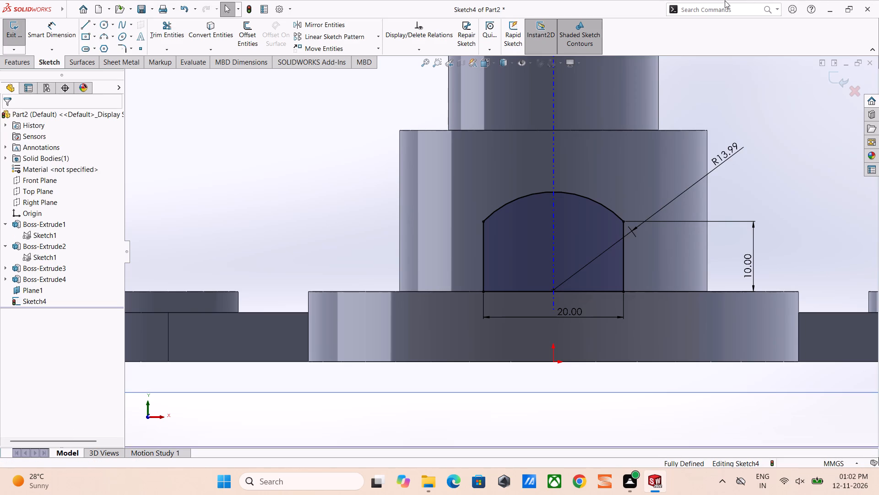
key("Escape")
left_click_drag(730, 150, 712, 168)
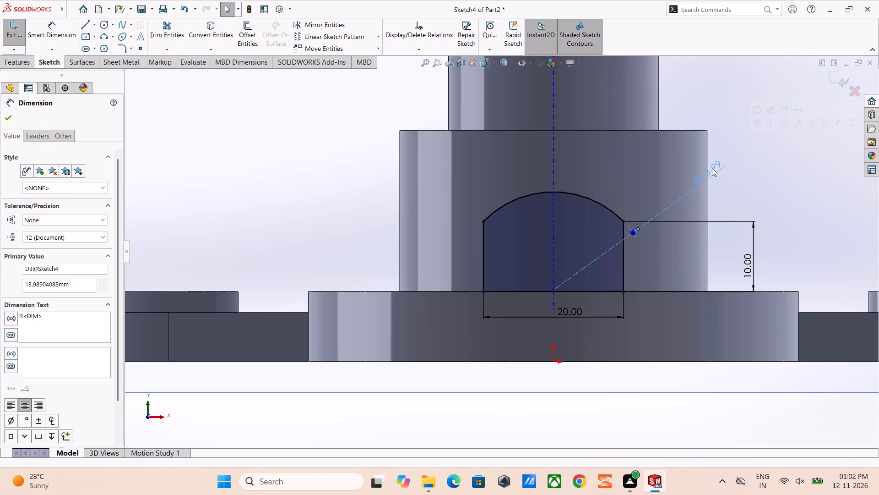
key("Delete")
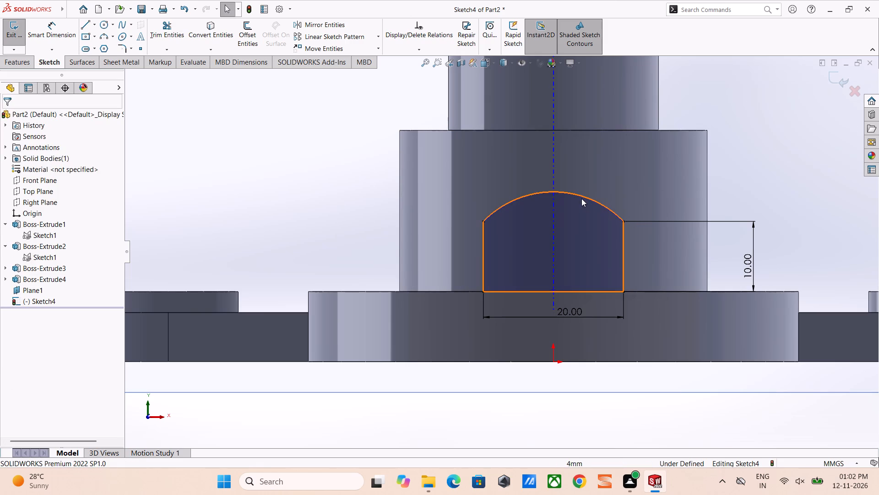
Add a horizontal relation between the top arc's centre point and its endpoint on the side with the 10 mm dimension.
left_click(553, 291, "ctrl")
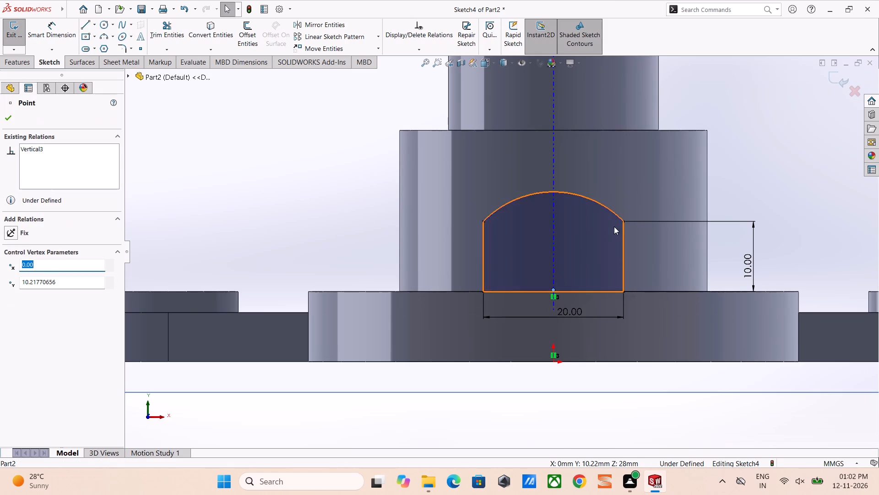
left_click(624, 221, "ctrl")
left_click(651, 181)
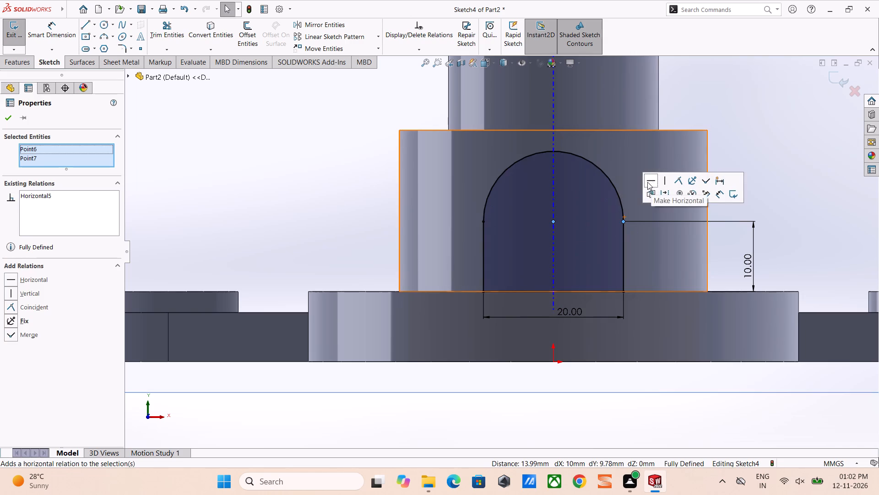
left_click(718, 130)
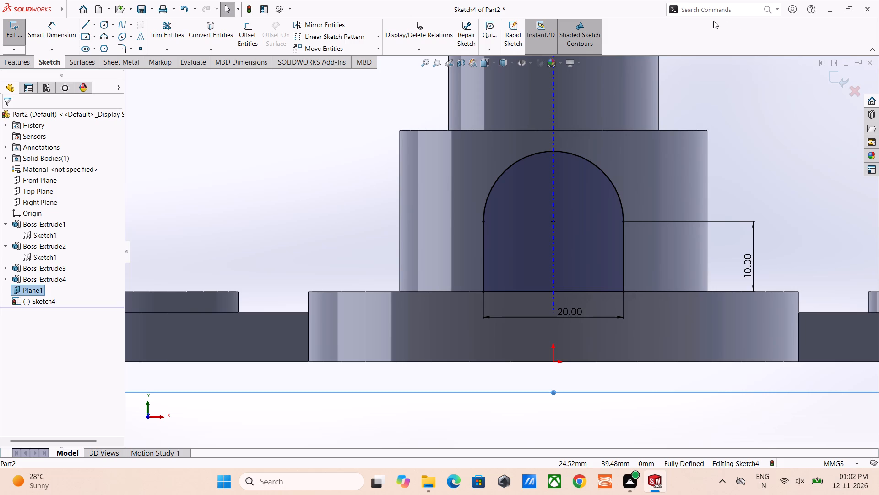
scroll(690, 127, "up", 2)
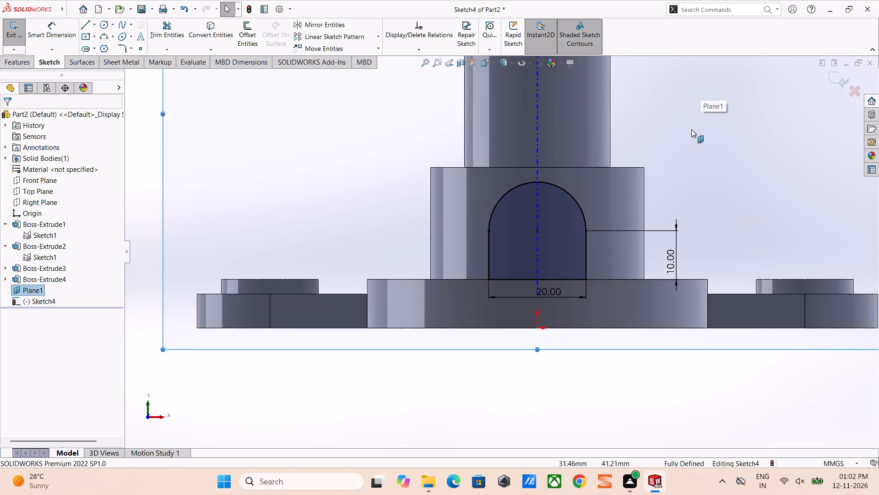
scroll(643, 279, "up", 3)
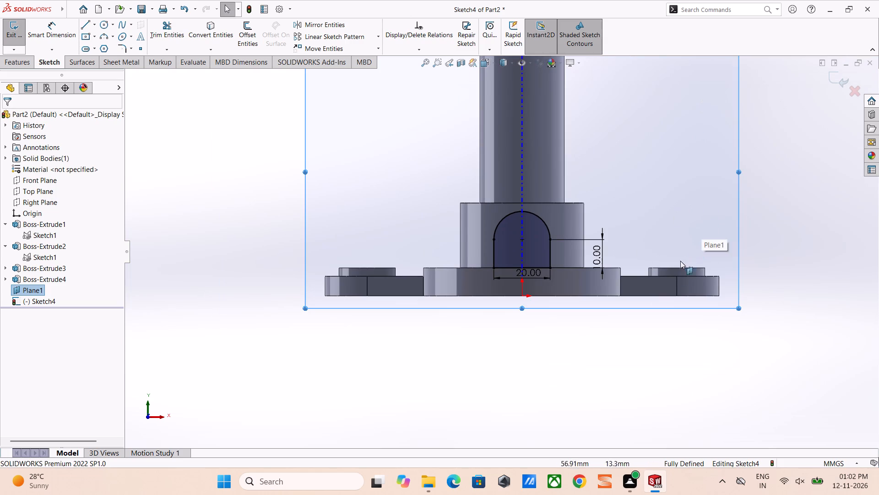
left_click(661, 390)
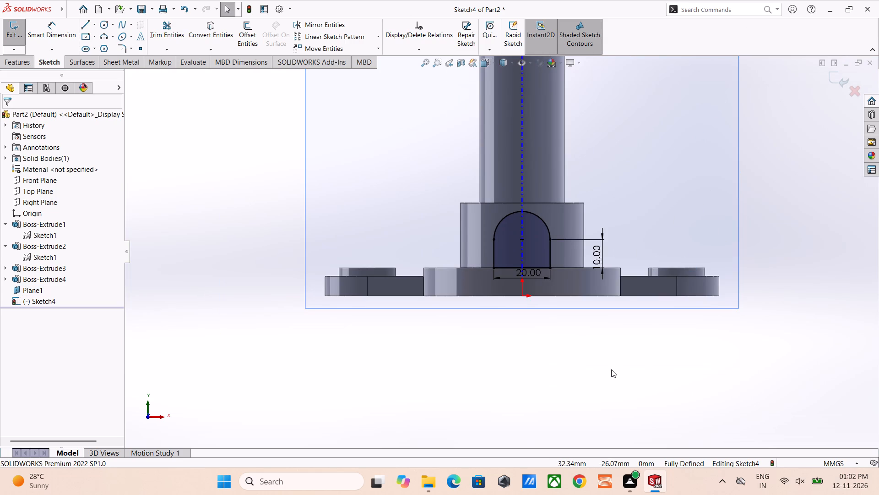
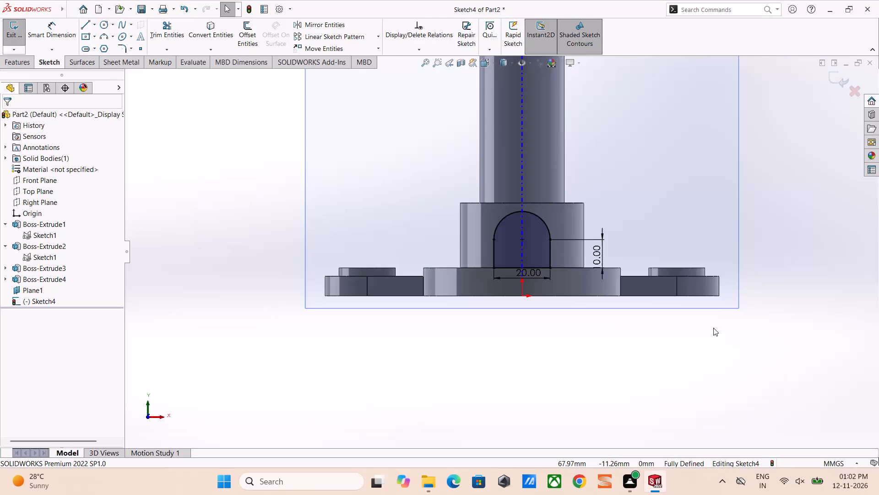
Extrude the arched profile towards the boss with the Up To Next end condition, merged with the body.
middle_click_drag(764, 268, 686, 306)
scroll(447, 292, "up", 2)
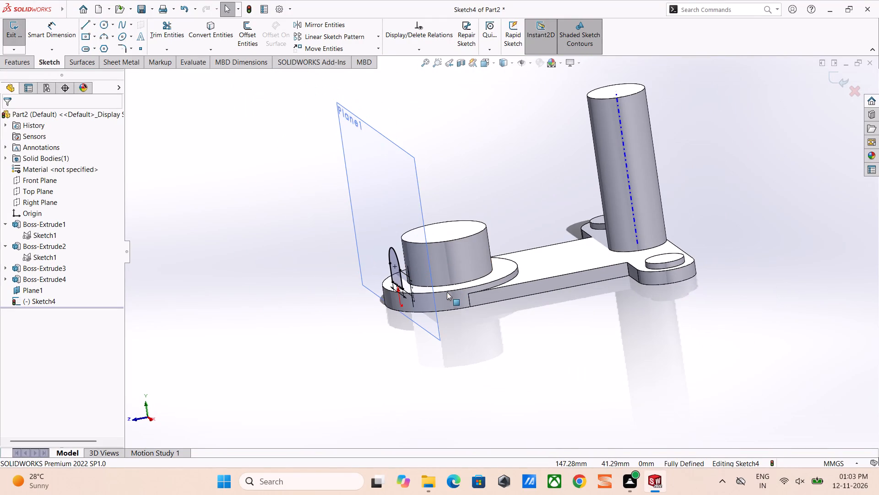
left_click(27, 67)
left_click(21, 36)
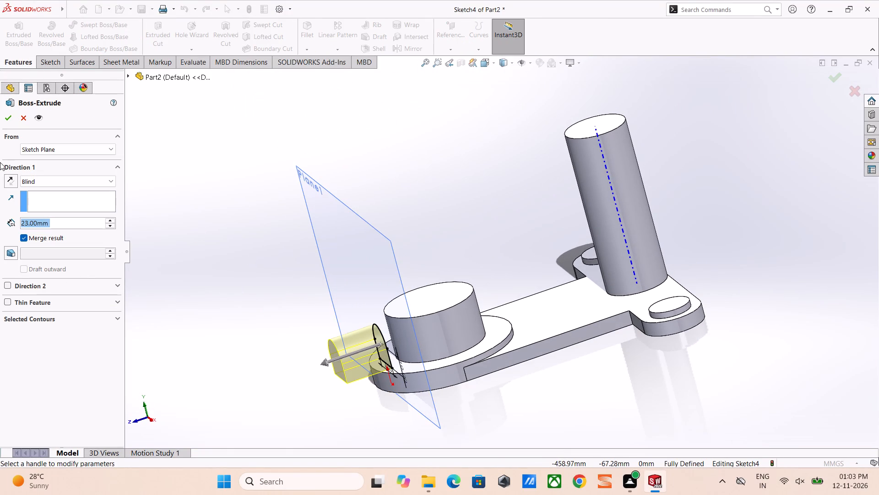
left_click(15, 181)
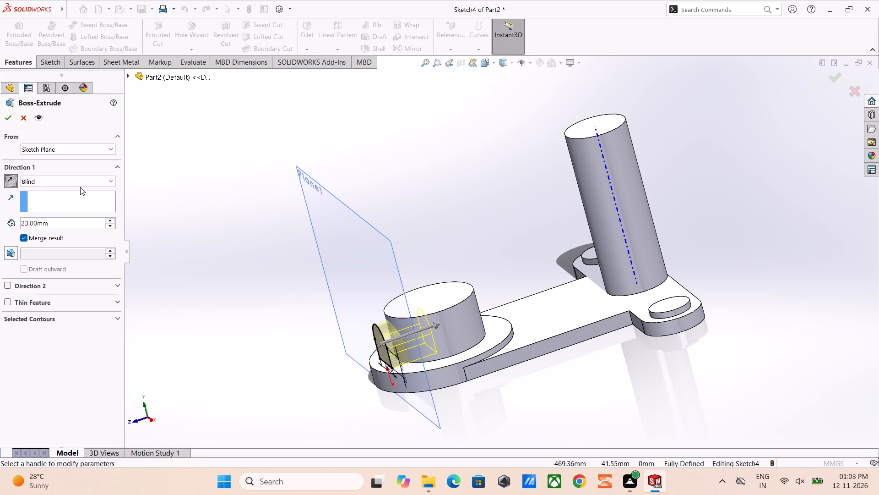
left_click(80, 187)
left_click(85, 183)
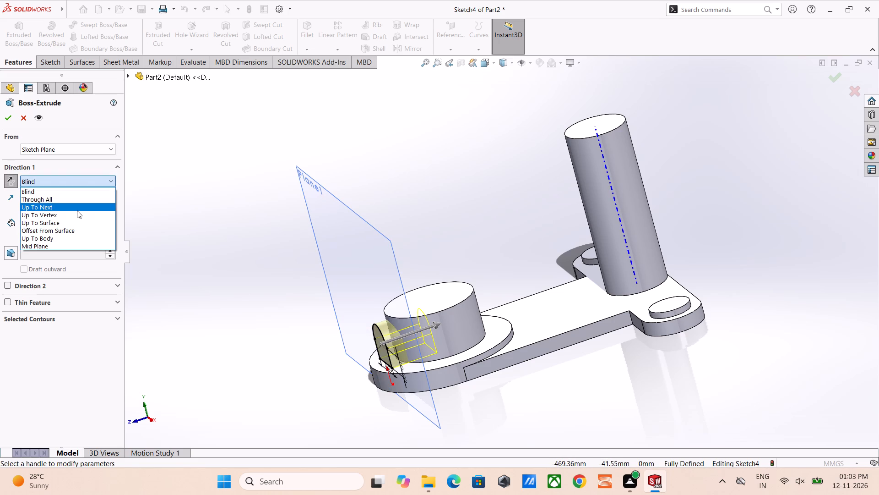
left_click(75, 204)
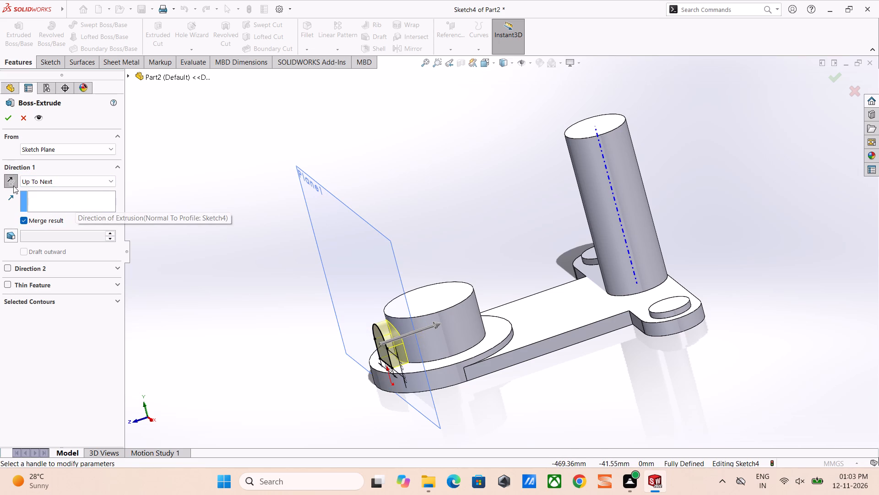
left_click(1, 116)
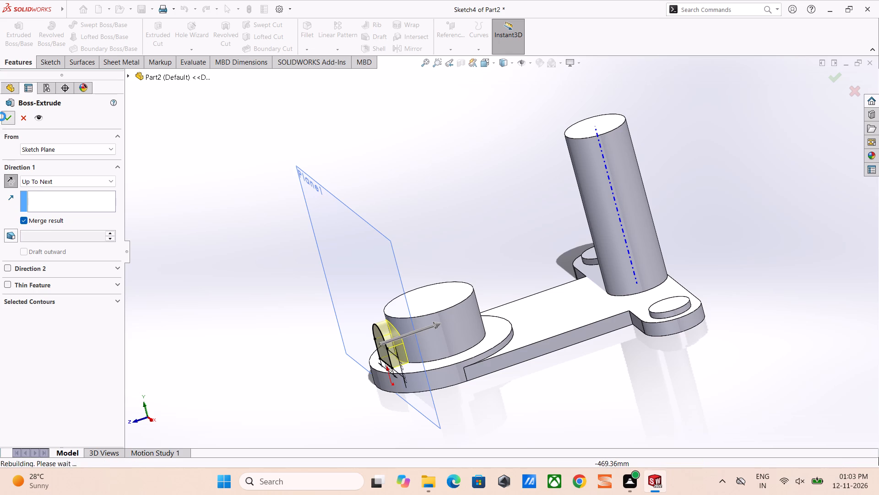
Hide the offset reference plane used for the arched profile.
left_click(381, 250)
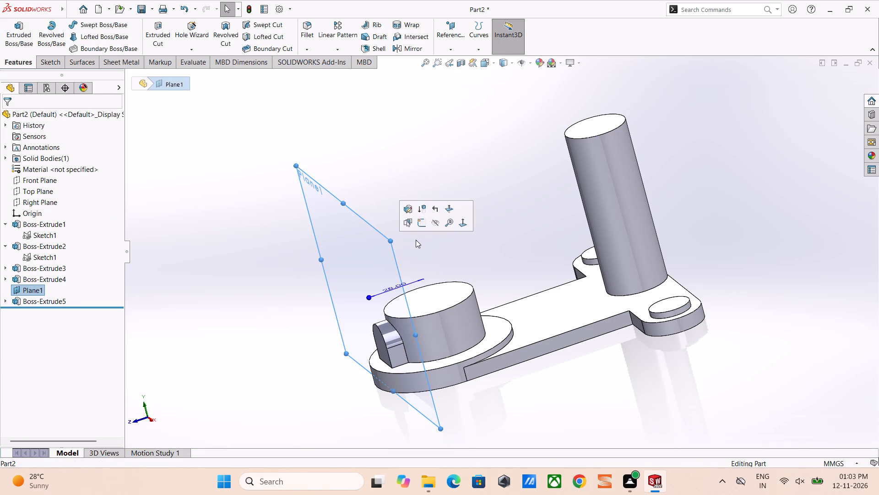
left_click(440, 224)
left_click(429, 235)
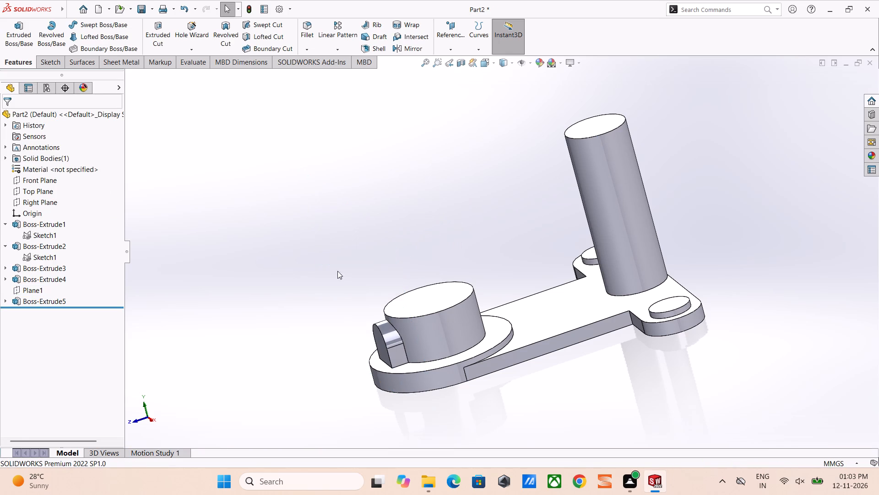
Examine how the arched feature meets the round boss and check the boss's dimensions.
scroll(317, 322, "down", 4)
scroll(472, 332, "down", 4)
middle_click_drag(490, 280, 525, 270)
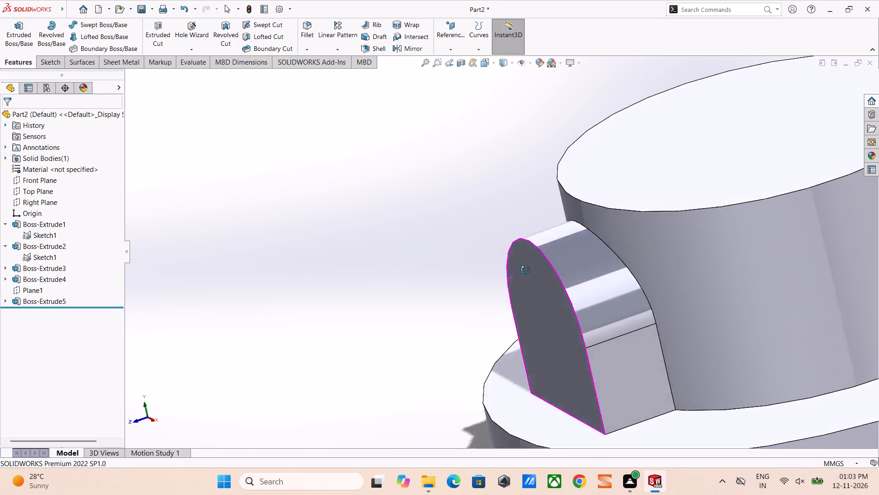
middle_click_drag(525, 270, 556, 248)
scroll(556, 248, "up", 6)
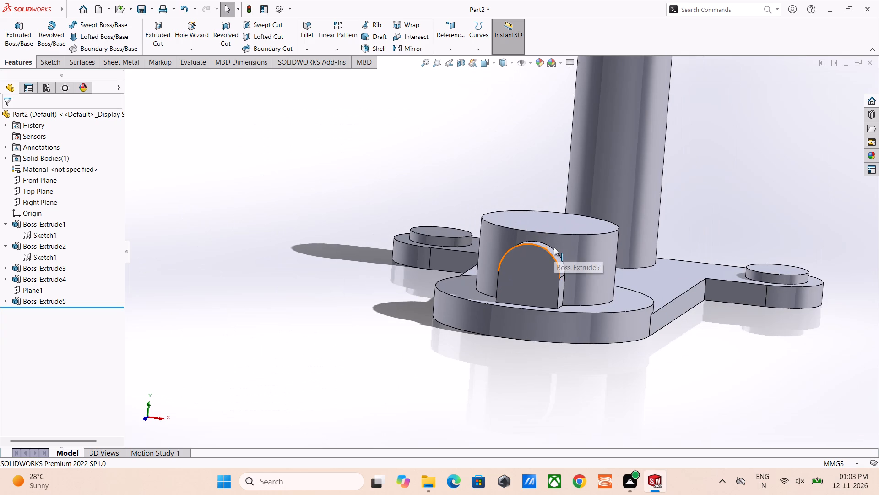
left_click(580, 226)
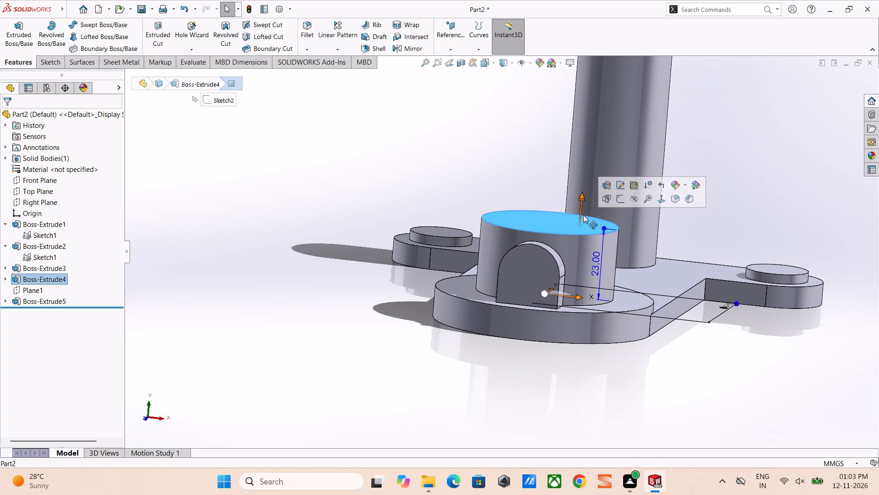
left_click(476, 413)
Start a sketch on the base's underside and draw a 30 mm diameter circle centred on the origin.
middle_click_drag(539, 352, 543, 344)
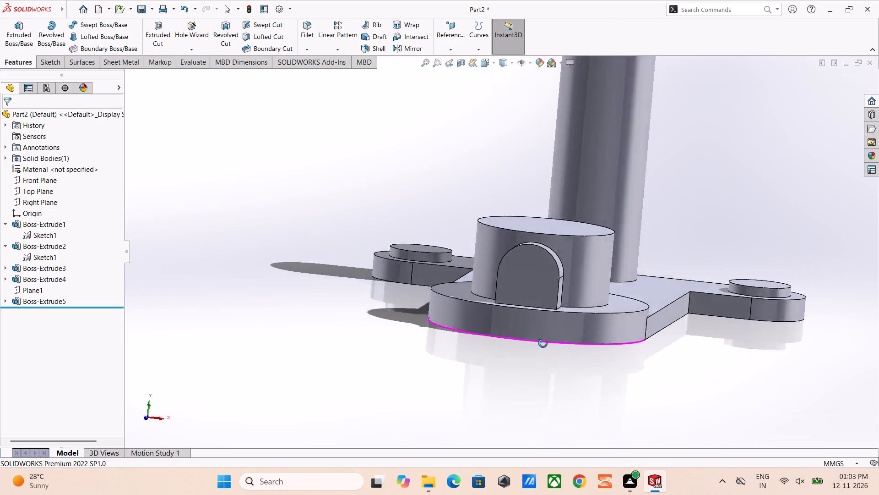
middle_click_drag(543, 344, 547, 242)
left_click(530, 368)
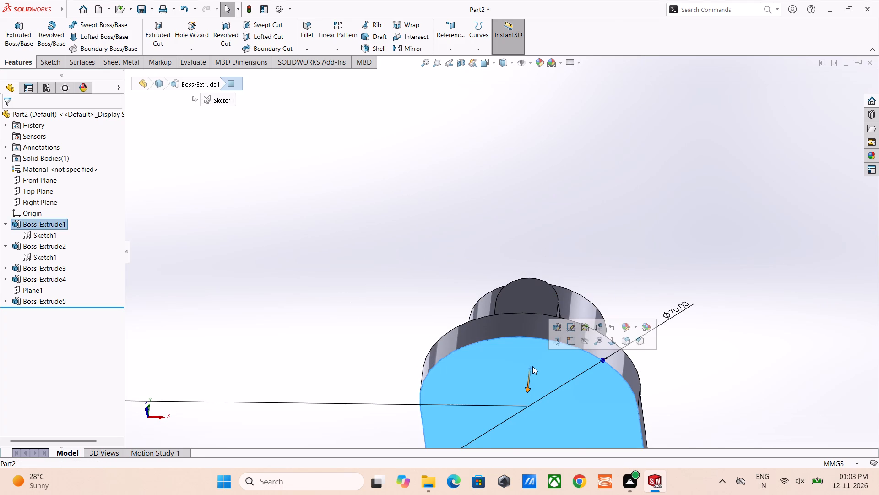
left_click(574, 342)
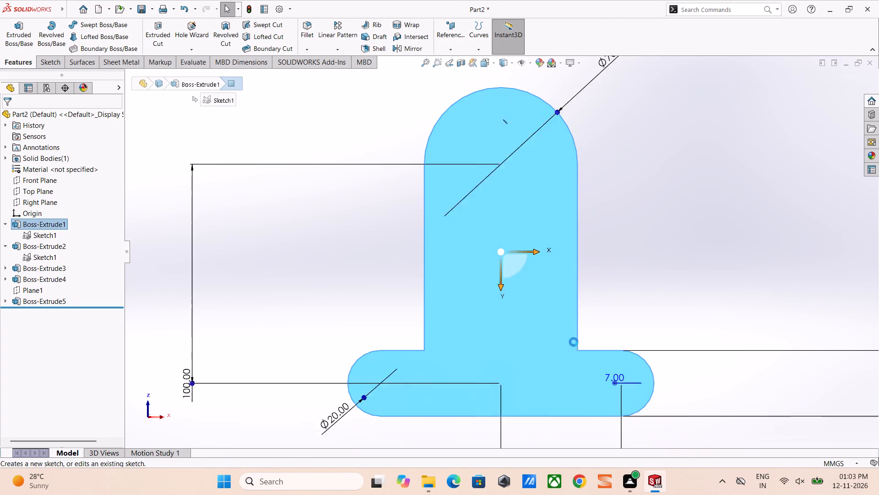
right_click_drag(636, 289, 683, 286)
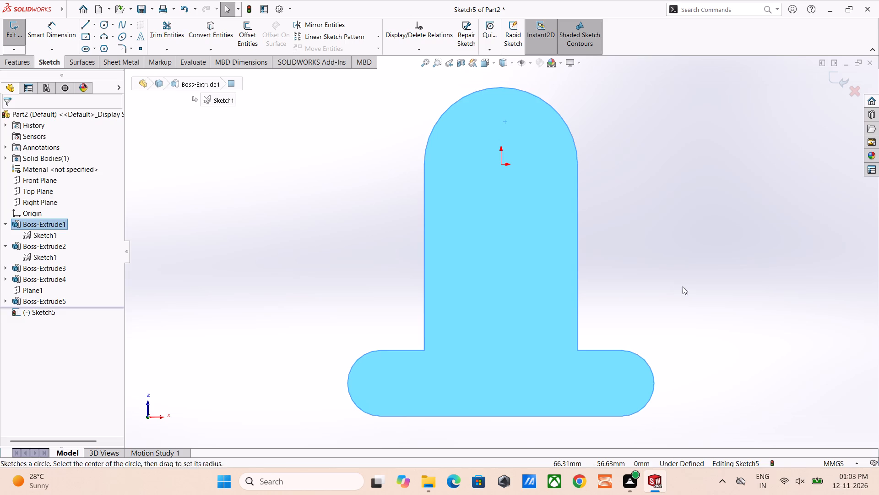
right_click_drag(683, 286, 695, 286)
left_click(501, 163)
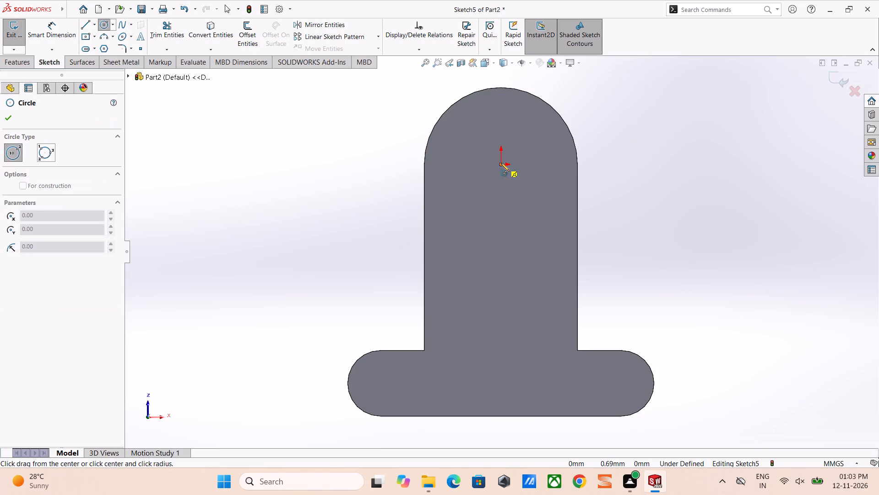
left_click(527, 173)
right_click_drag(551, 193, 533, 126)
left_click(516, 142)
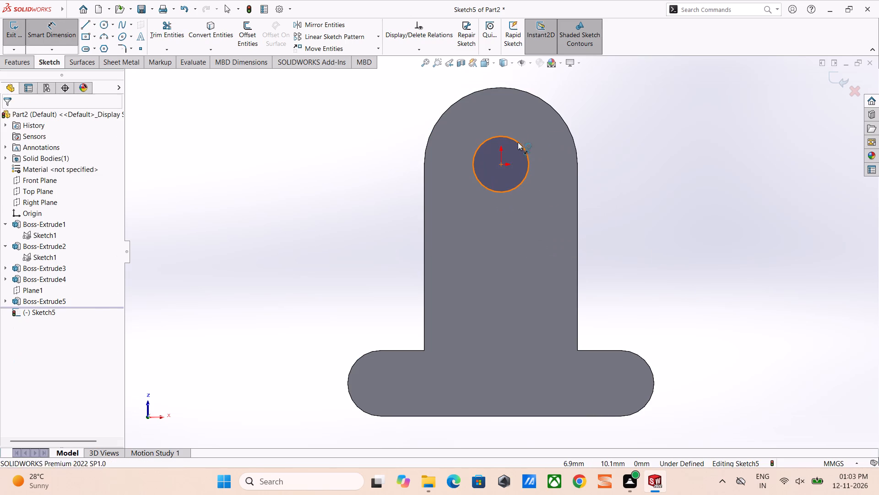
left_click(640, 142)
type("30")
key("Return")
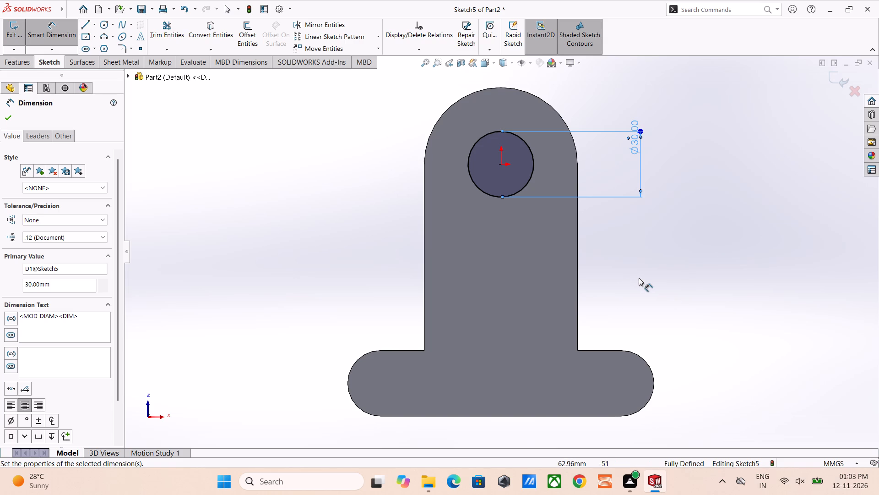
Sketch a 12 mm diameter circle concentric with the rounded end of the lug on the negative X side.
right_click_drag(639, 278, 751, 291)
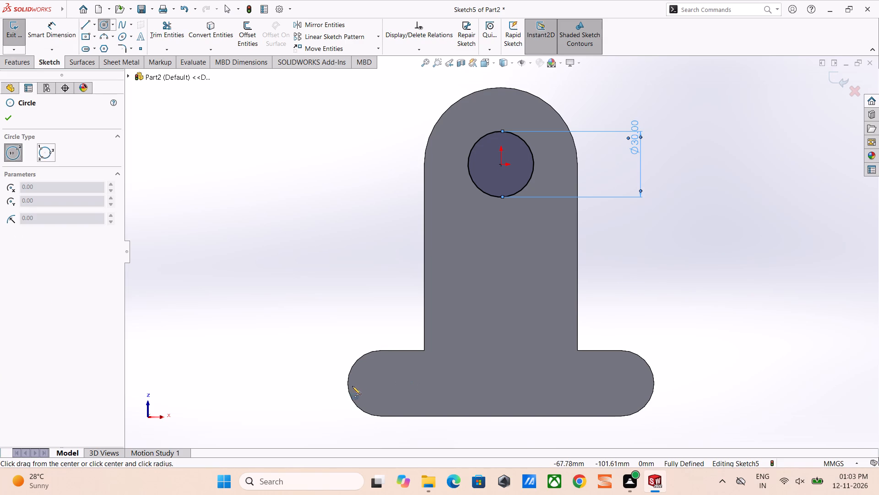
left_click(379, 383)
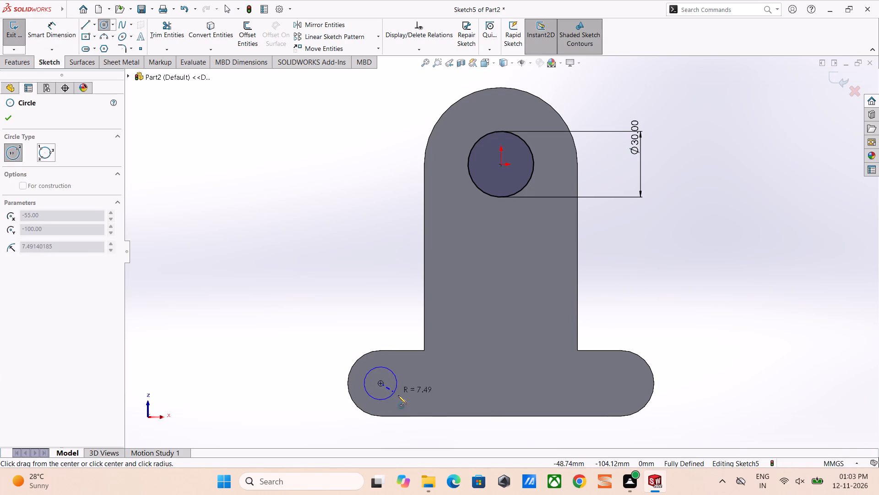
left_click(401, 397)
right_click_drag(417, 396, 393, 308)
left_click_drag(394, 360, 390, 353)
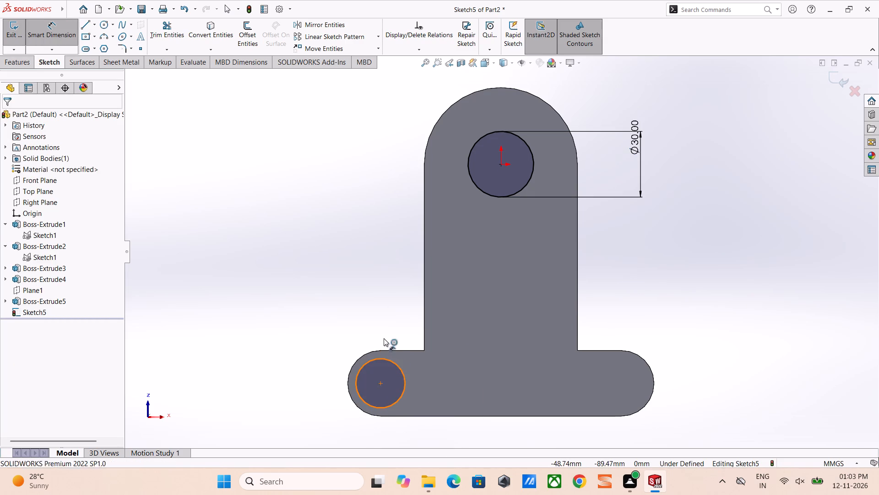
left_click(374, 300)
type("12")
key("Return")
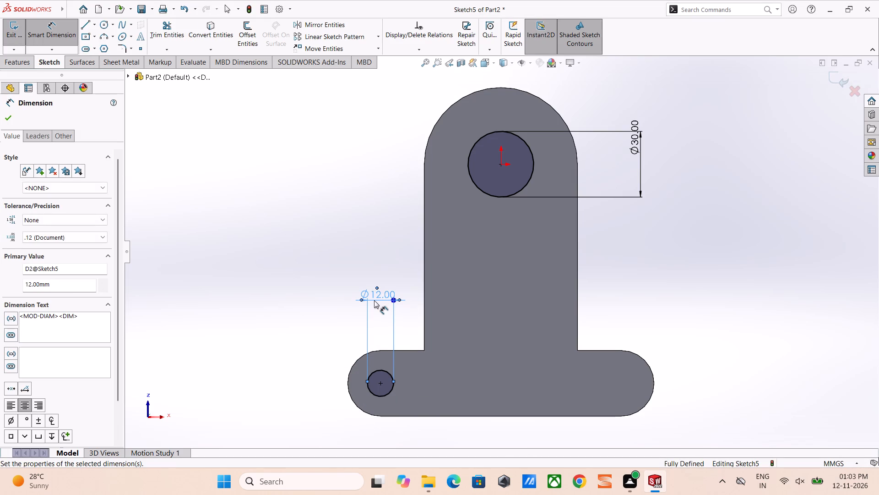
Sketch a 12 mm diameter circle concentric with the rounded end of the lug on the positive X side.
right_click_drag(705, 389, 801, 412)
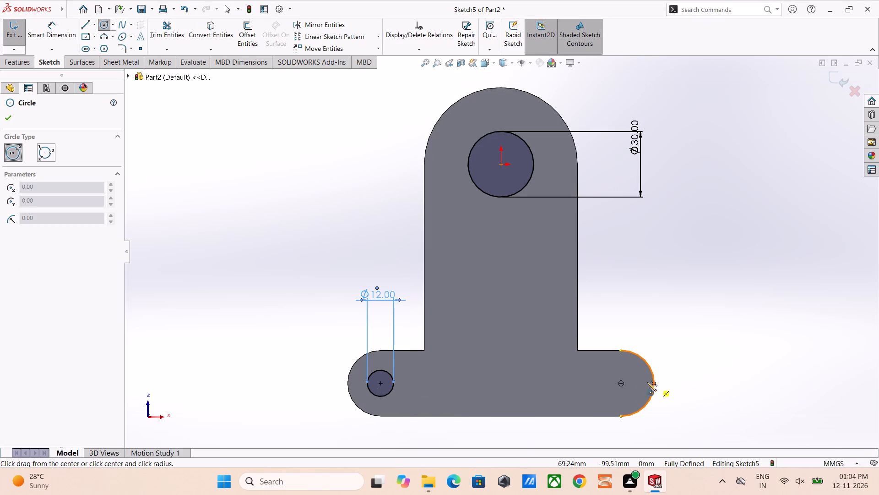
left_click(621, 383)
left_click(640, 388)
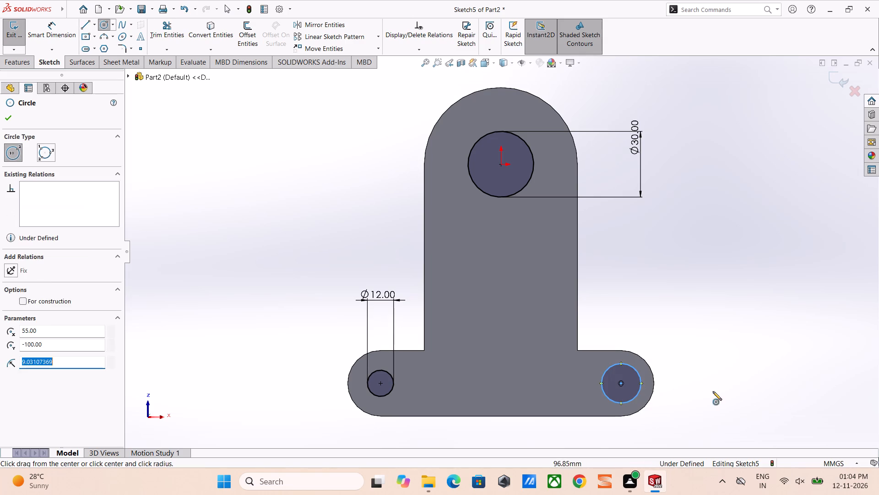
right_click_drag(712, 390, 668, 288)
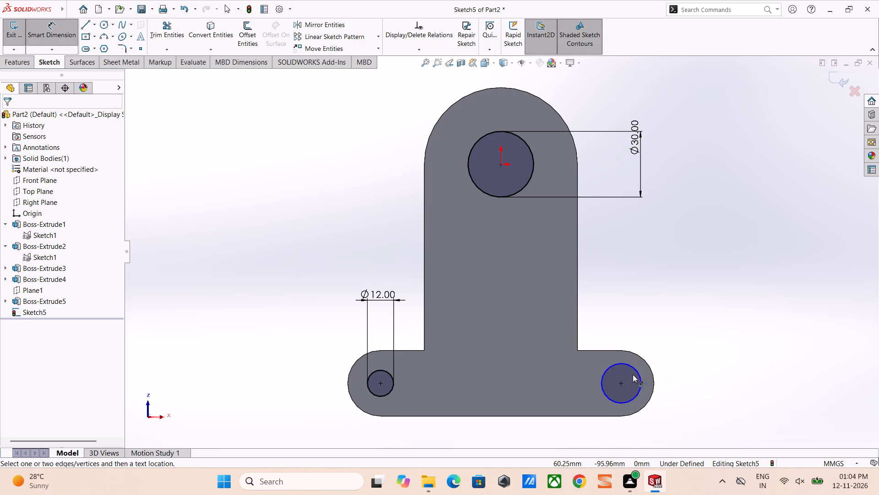
left_click(636, 371)
left_click(676, 316)
type("12")
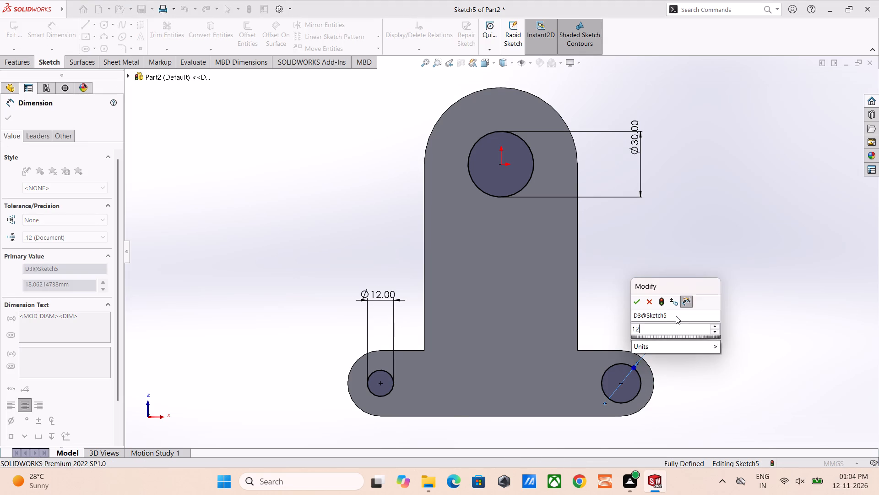
key("Return")
key("period")
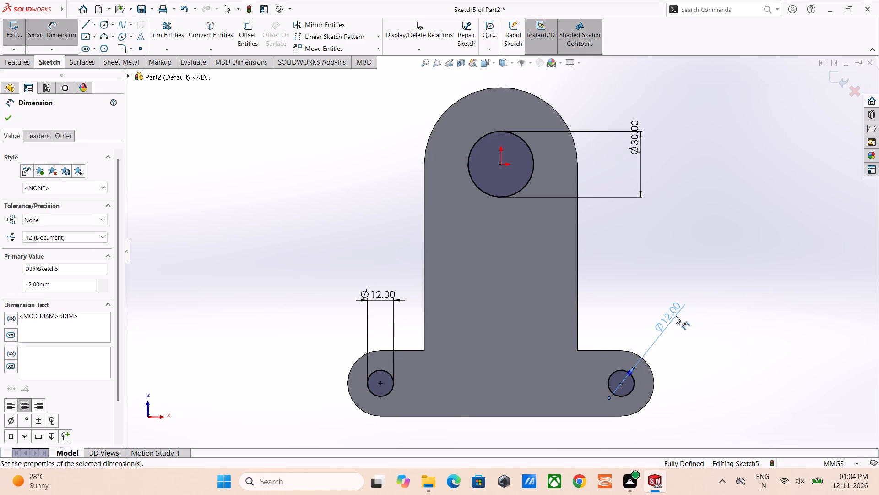
Sketch an 18 mm diameter circle midway between the two 12 mm lug circles.
right_click_drag(730, 392, 832, 391)
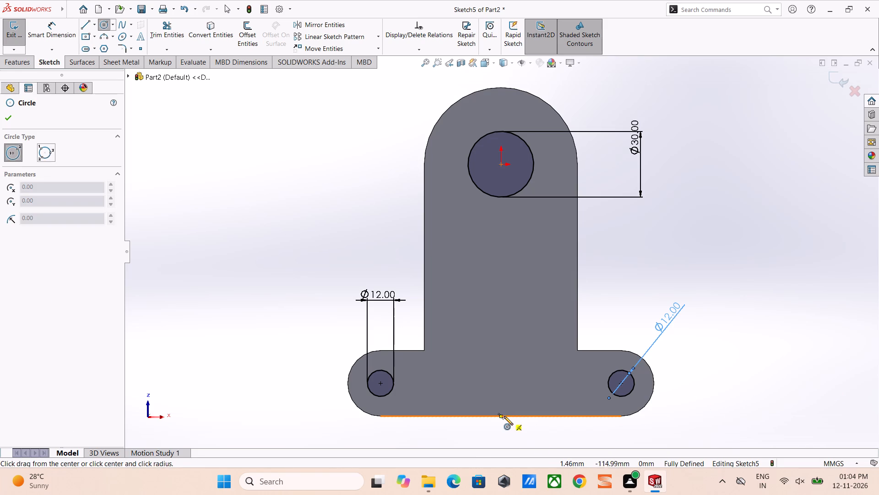
left_click(501, 384)
left_click(515, 393)
right_click_drag(550, 385, 573, 323)
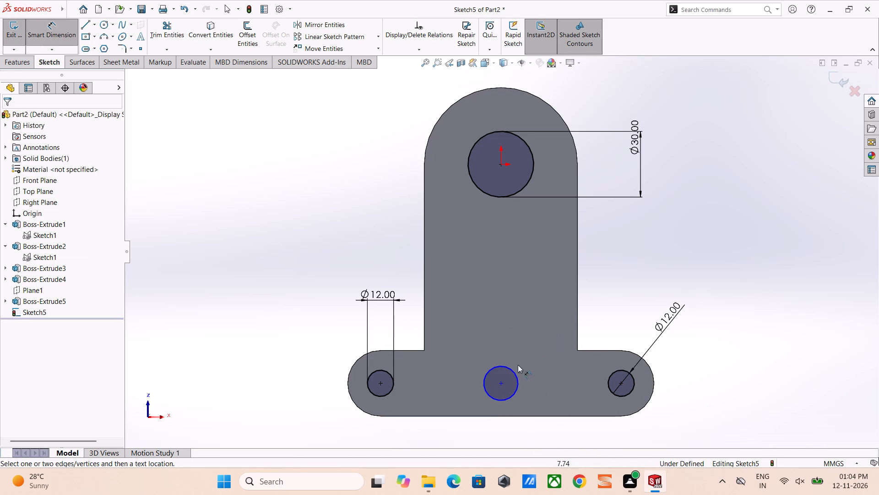
left_click(514, 373)
left_click(539, 332)
type("18")
key("Return")
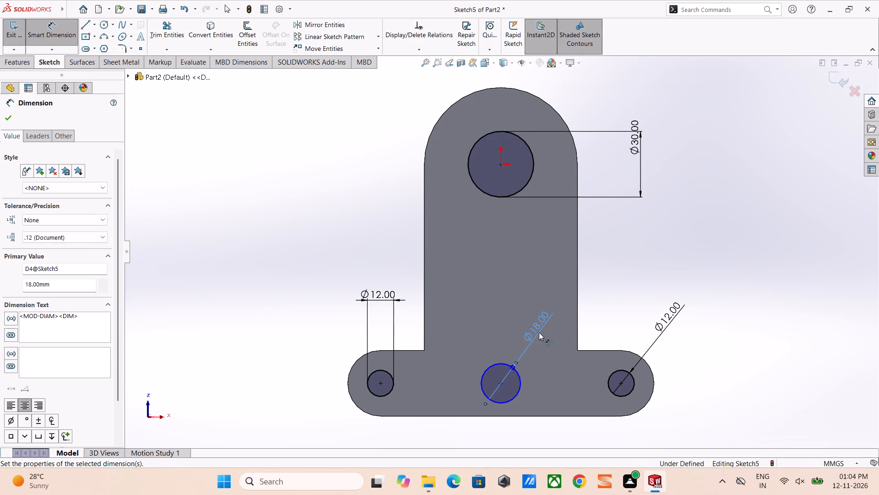
left_click(340, 217)
key("Escape")
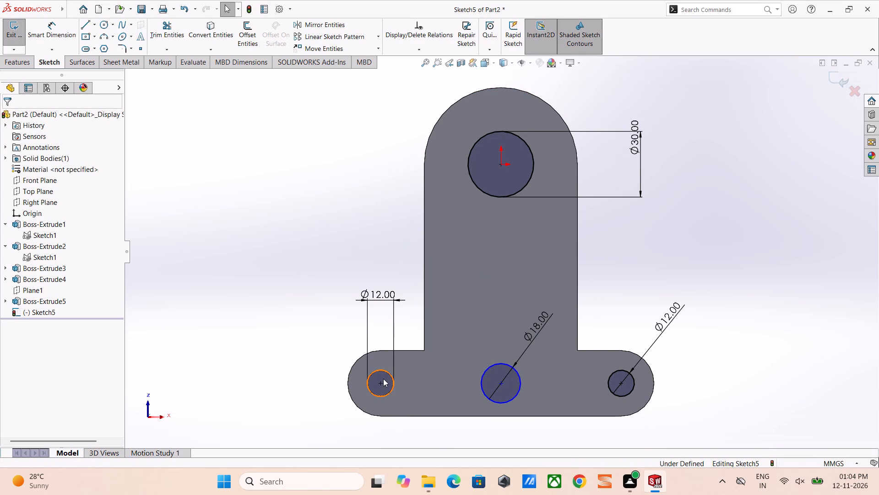
Add a horizontal relation between the centre points of the 18 mm circle and both 12 mm circles.
left_click(379, 385, "ctrl")
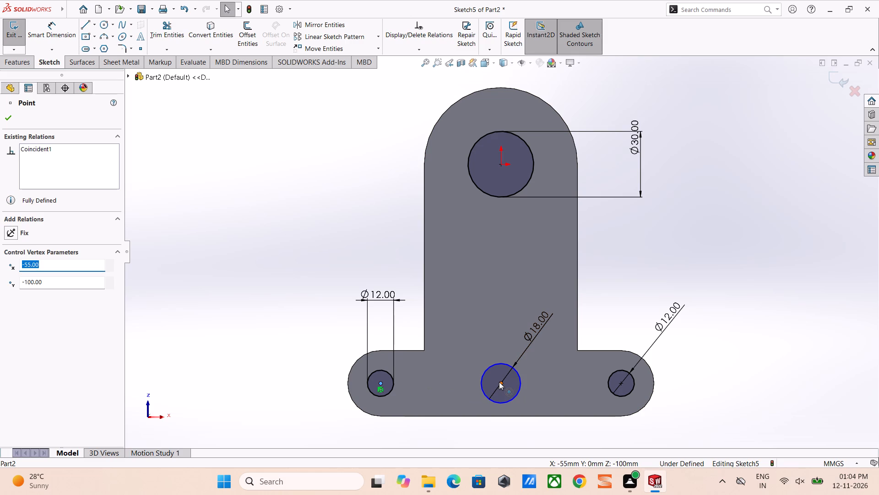
left_click(499, 382, "ctrl")
left_click(621, 384, "ctrl")
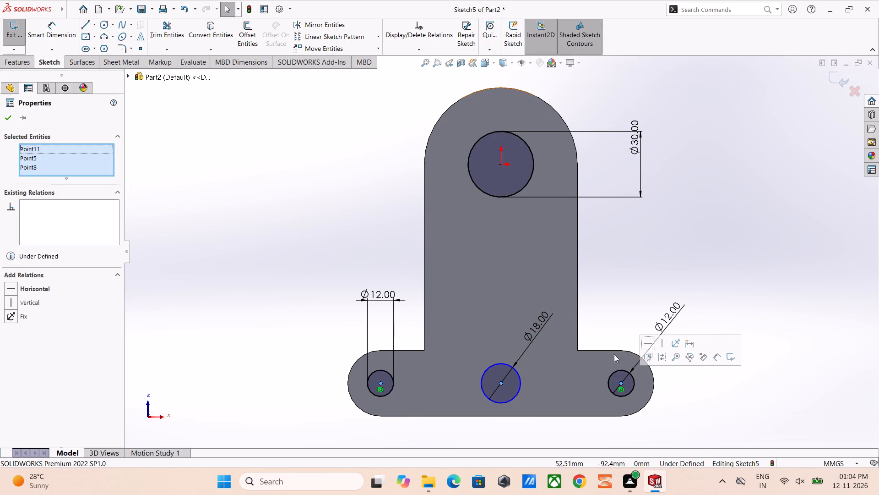
left_click(647, 344)
left_click(662, 263)
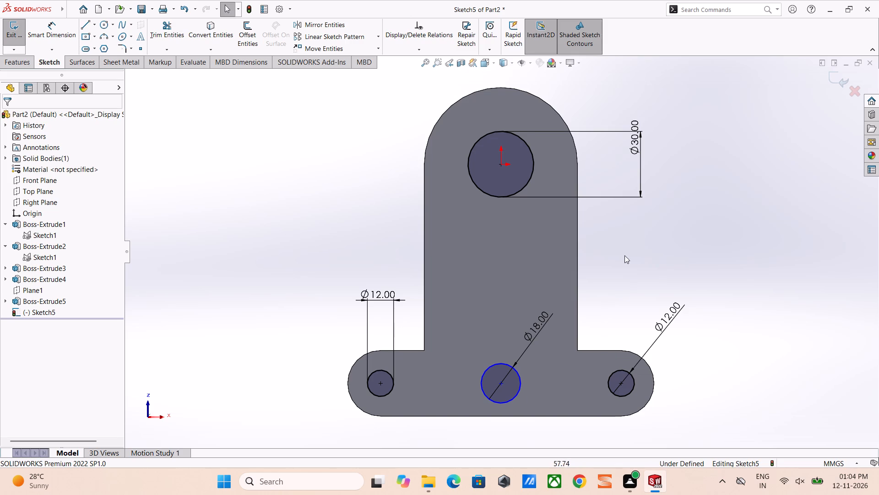
key("Escape")
Add a vertical relation between the centre points of the 18 mm circle and the 30 mm circle.
left_click(502, 382, "ctrl")
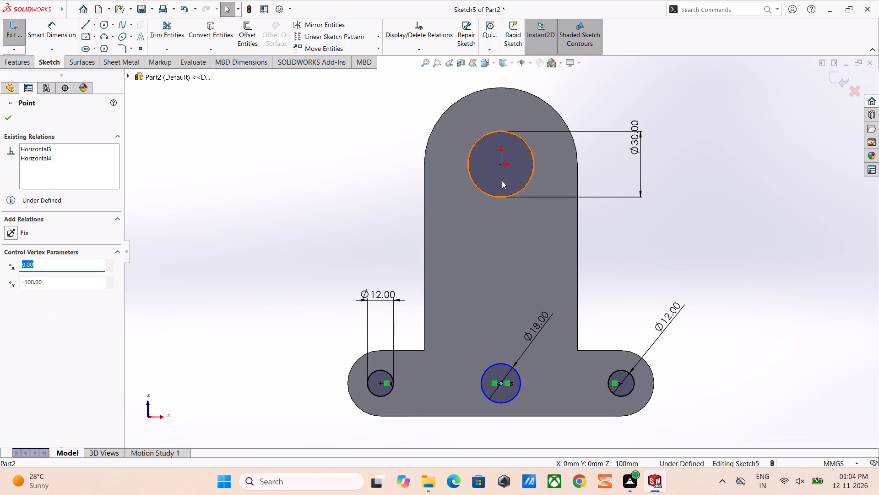
left_click(501, 163, "ctrl")
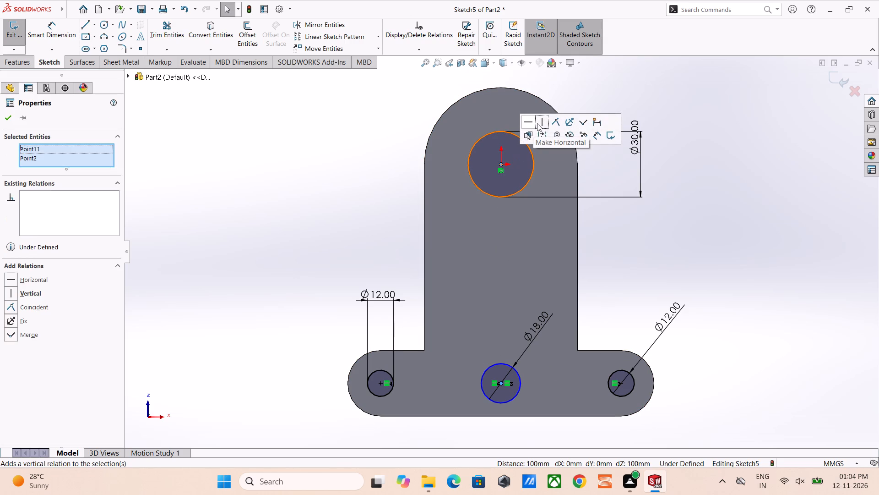
left_click(538, 123)
left_click(660, 265)
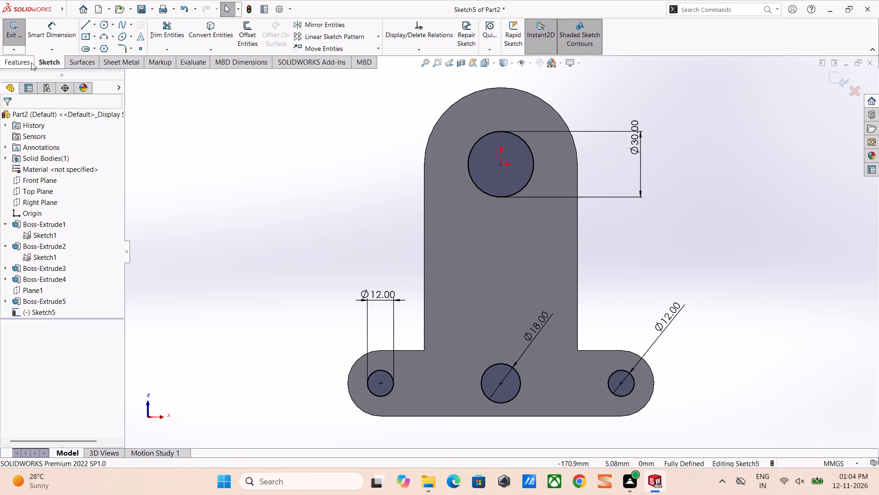
Extrude-cut the sketched 30 mm, 18 mm and two 12 mm circles upward with the Through All end condition.
left_click(16, 38)
middle_click_drag(611, 137, 574, 218)
left_click(10, 58)
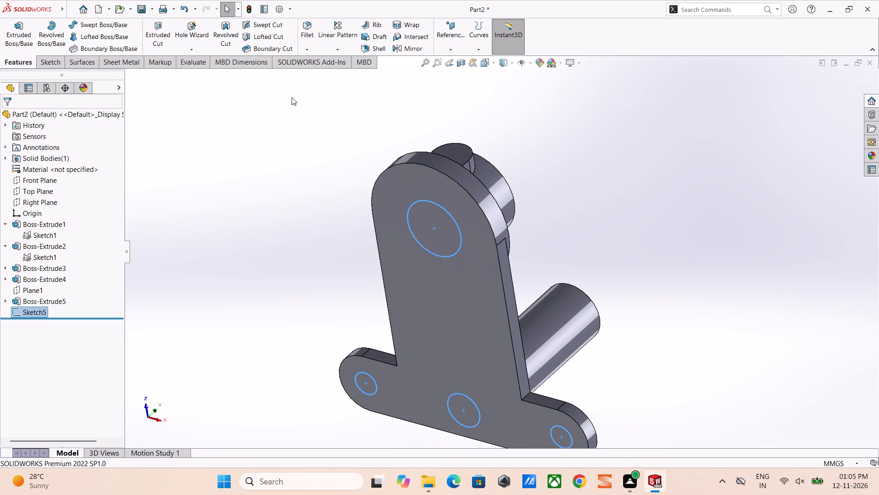
left_click(496, 62)
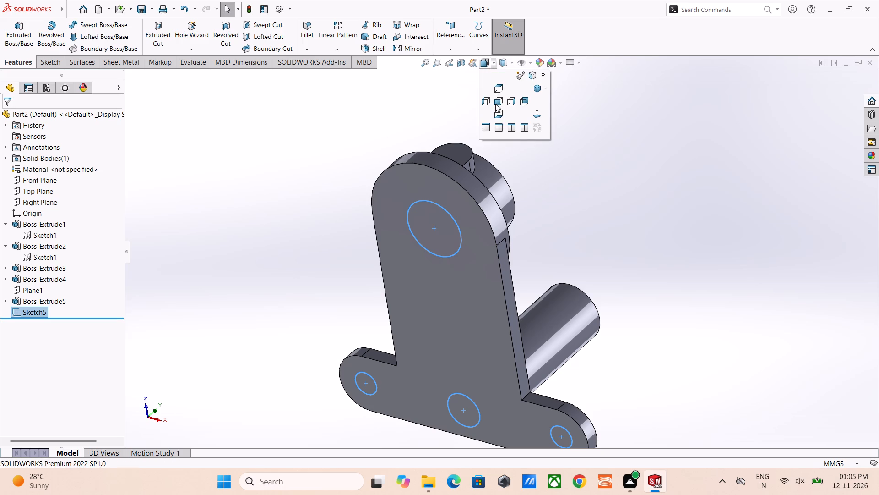
left_click(532, 89)
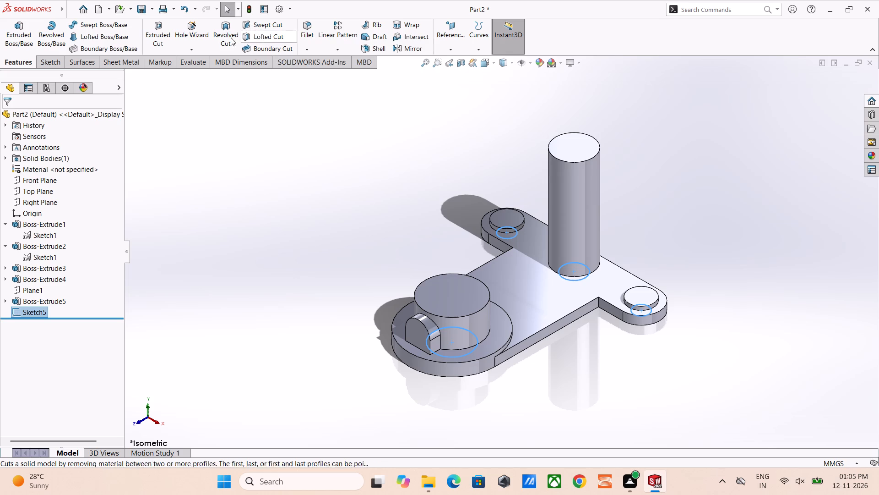
left_click(170, 33)
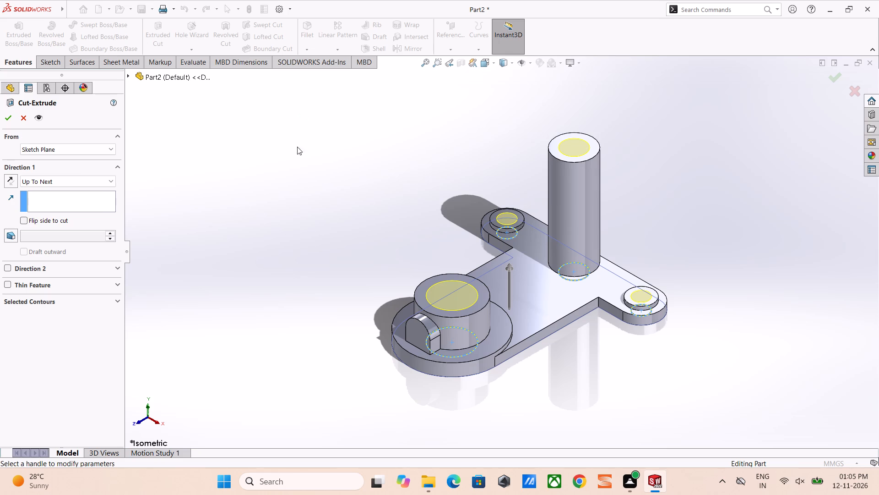
left_click(38, 180)
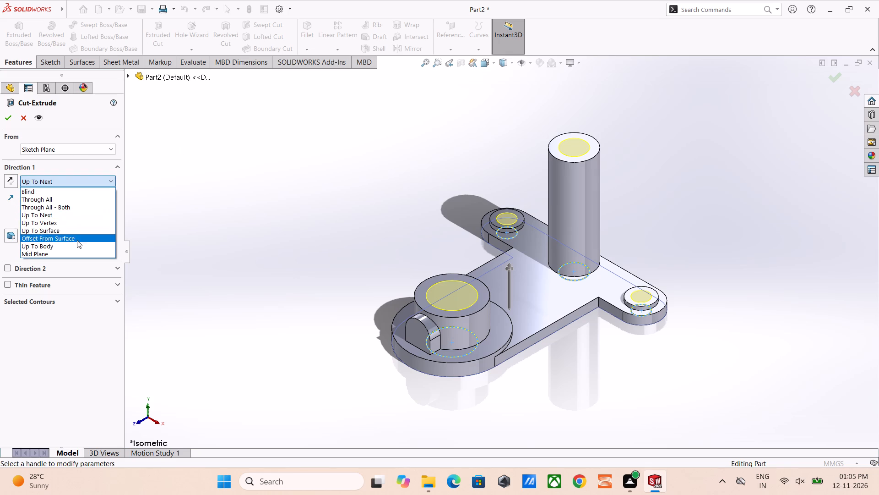
left_click(73, 198)
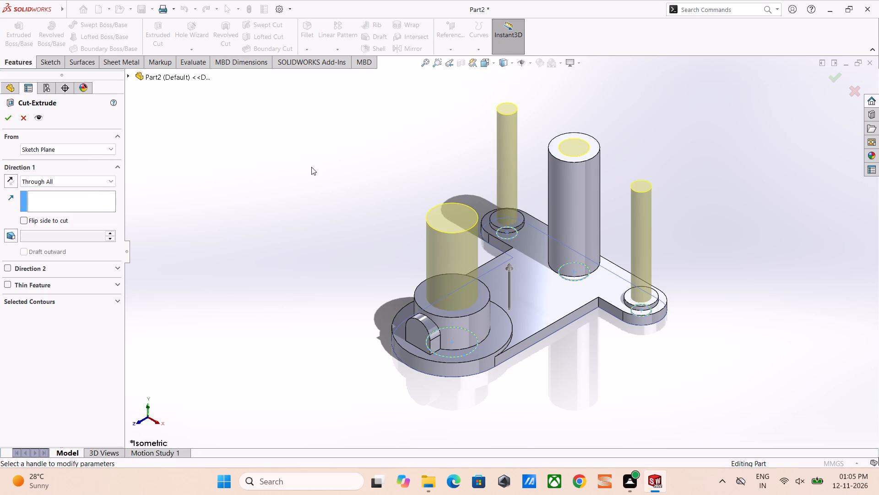
left_click(12, 118)
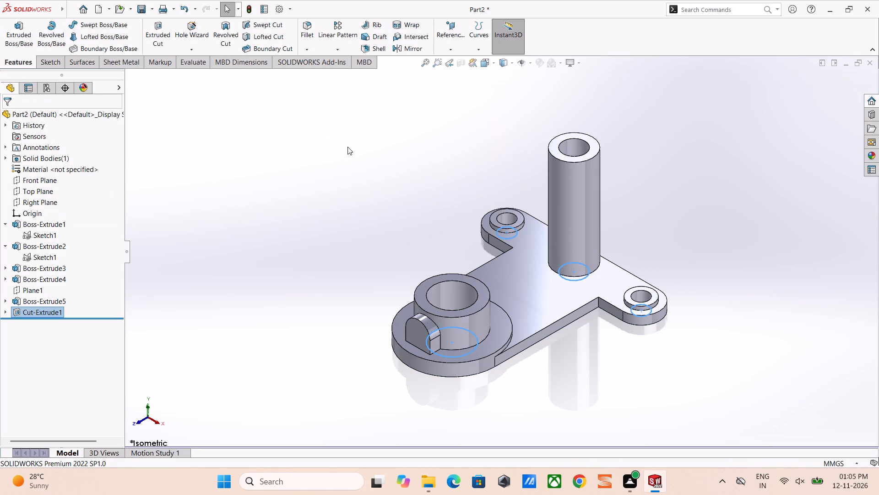
left_click(347, 147)
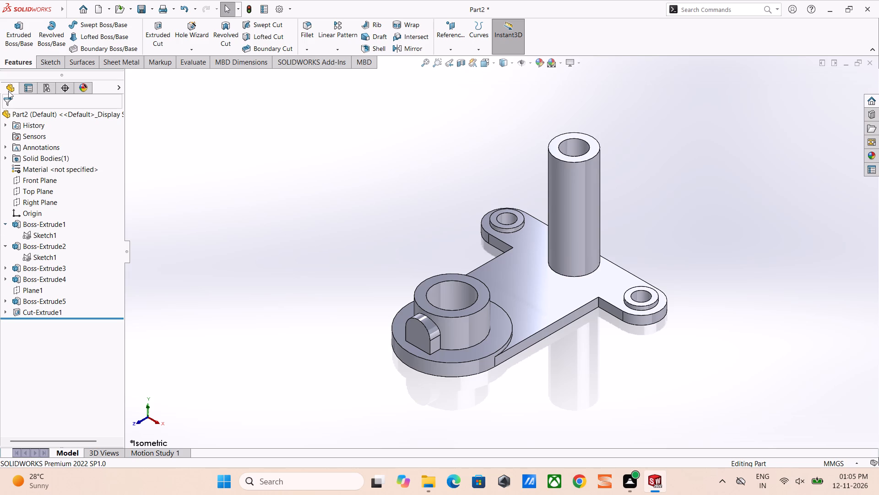
Start a Hole Wizard hole with the type set to Bottoming Tapped Hole in the ANSI Metric standard.
left_click(189, 36)
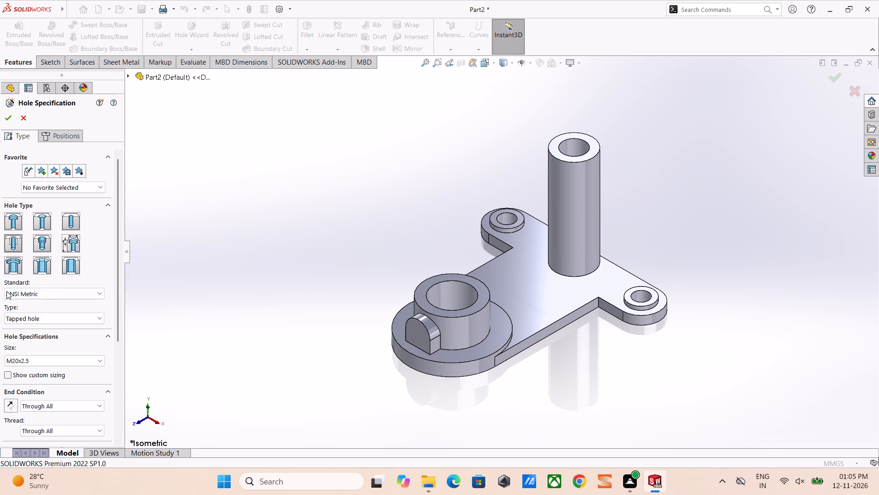
left_click(38, 320)
left_click(43, 329)
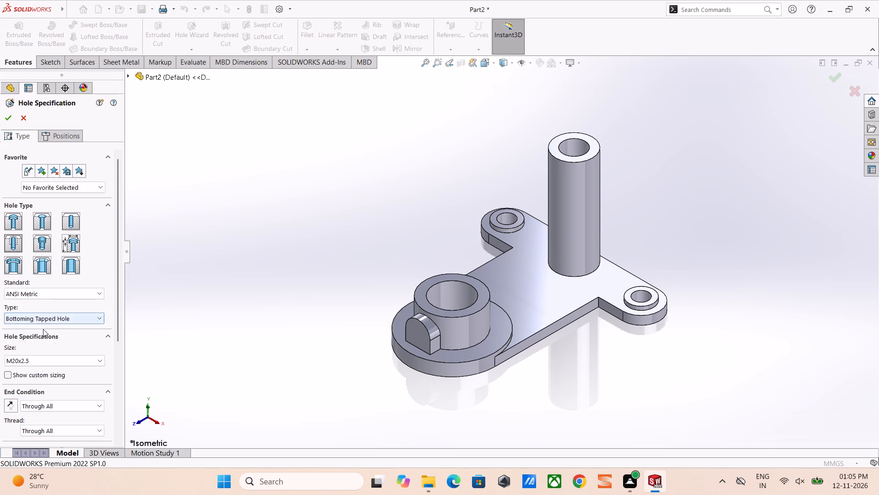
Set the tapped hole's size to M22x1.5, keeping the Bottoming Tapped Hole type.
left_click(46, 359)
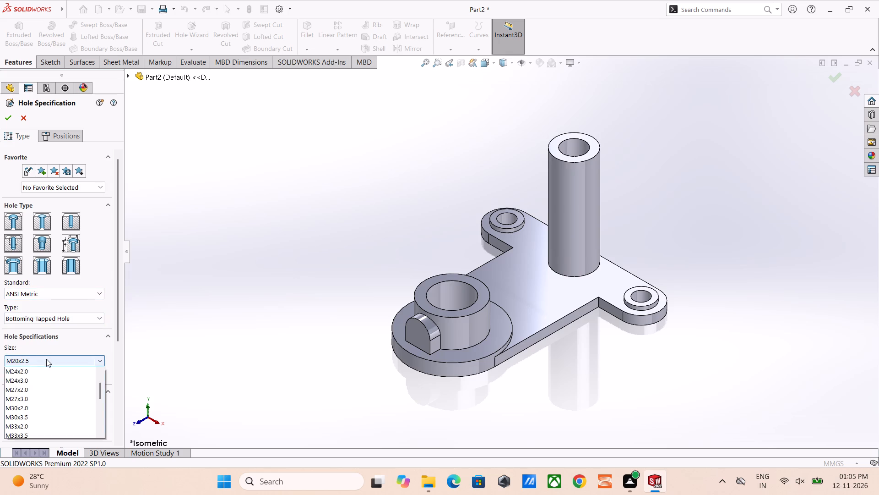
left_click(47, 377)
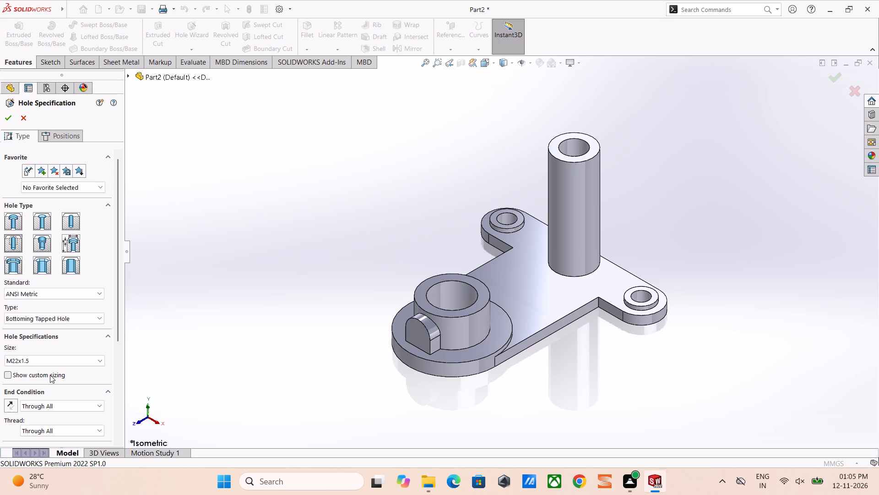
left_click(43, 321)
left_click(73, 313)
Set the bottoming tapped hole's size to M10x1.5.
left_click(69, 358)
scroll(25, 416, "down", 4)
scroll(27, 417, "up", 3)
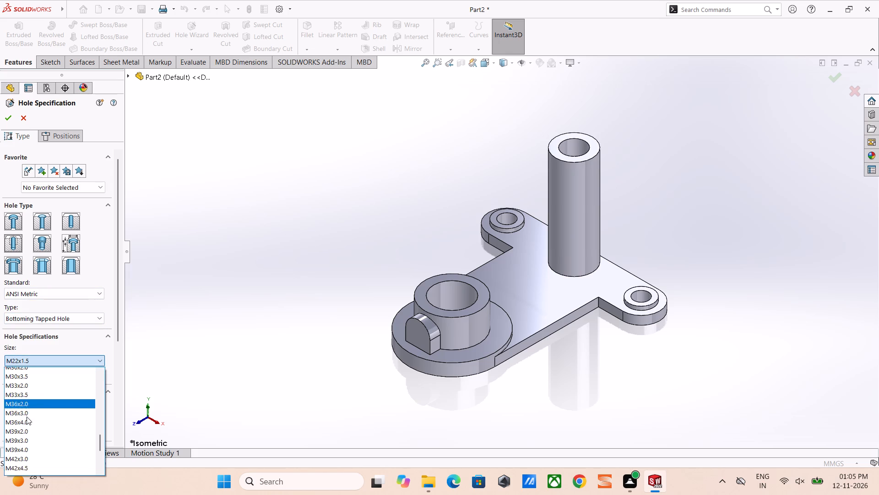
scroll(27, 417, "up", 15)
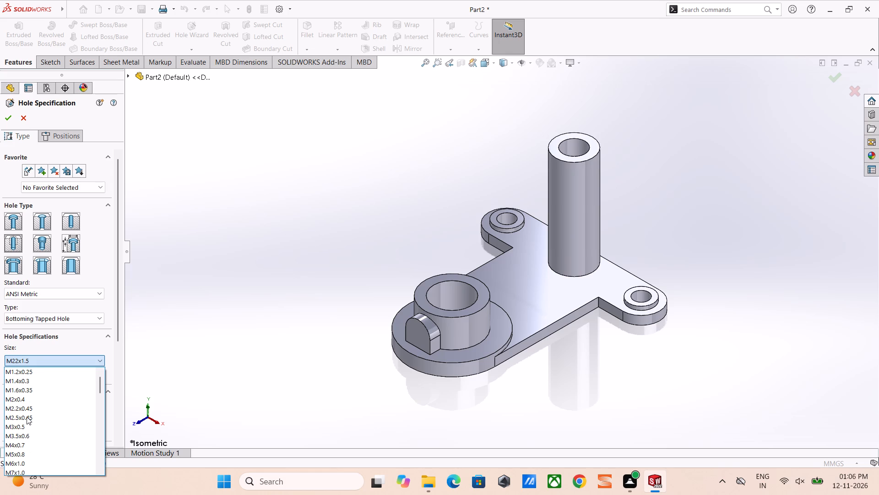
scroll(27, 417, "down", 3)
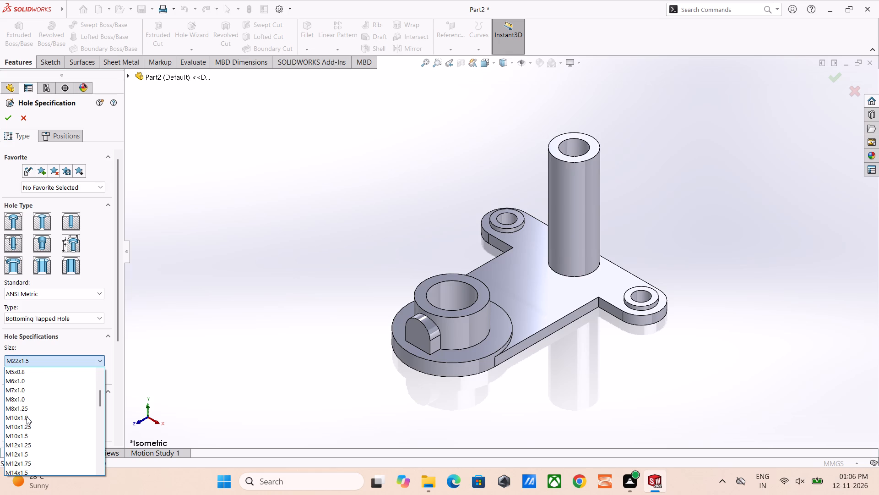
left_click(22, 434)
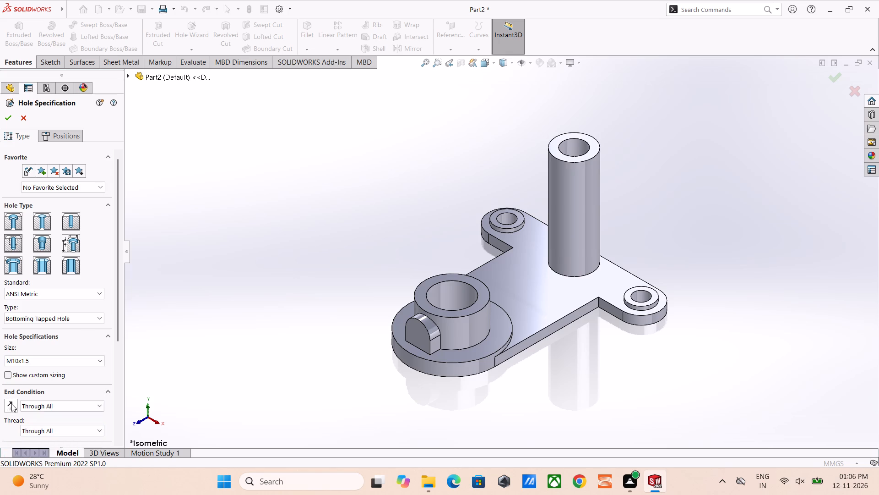
Set the tapped hole's end condition to Up To Next, with its thread also Up To Next.
left_click(52, 401)
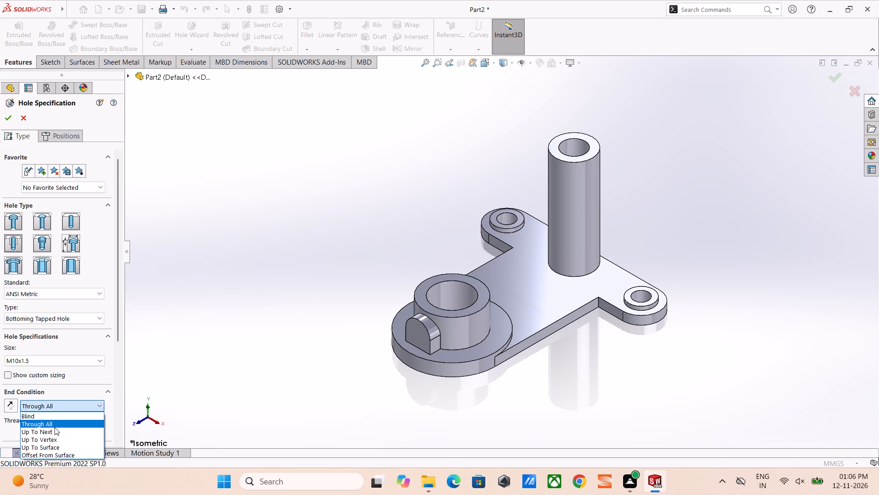
left_click(63, 432)
scroll(78, 419, "down", 2)
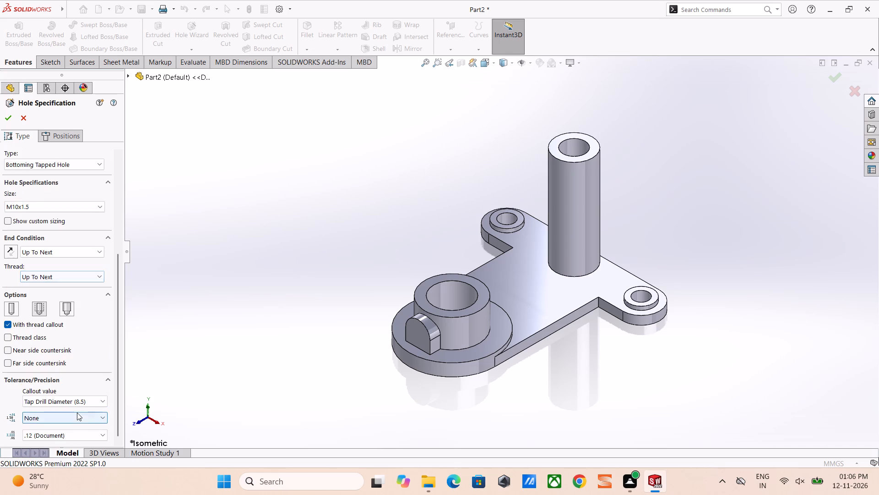
left_click(79, 280)
left_click(79, 280)
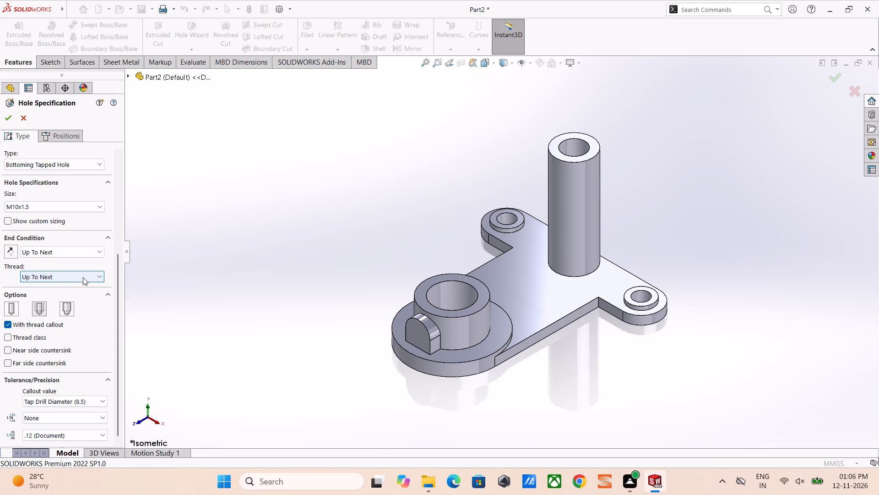
Set the bottoming tapped hole's size to M12x1.25.
scroll(108, 233, "up", 4)
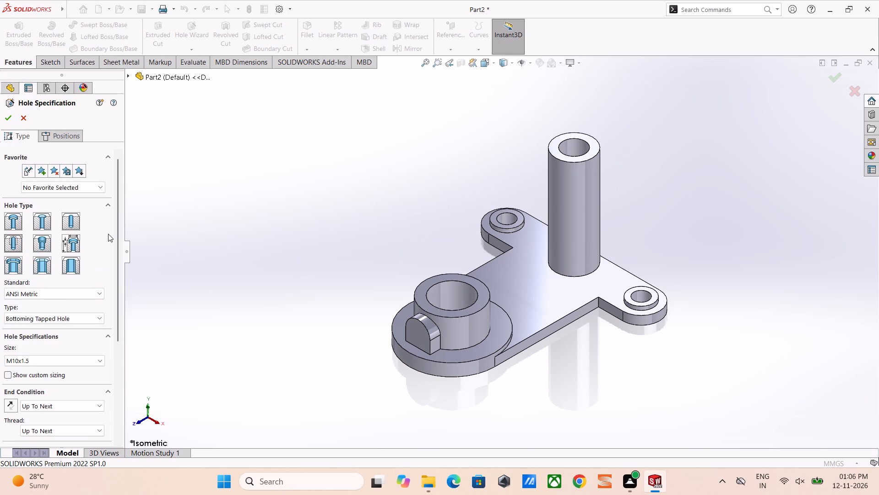
scroll(65, 273, "down", 1)
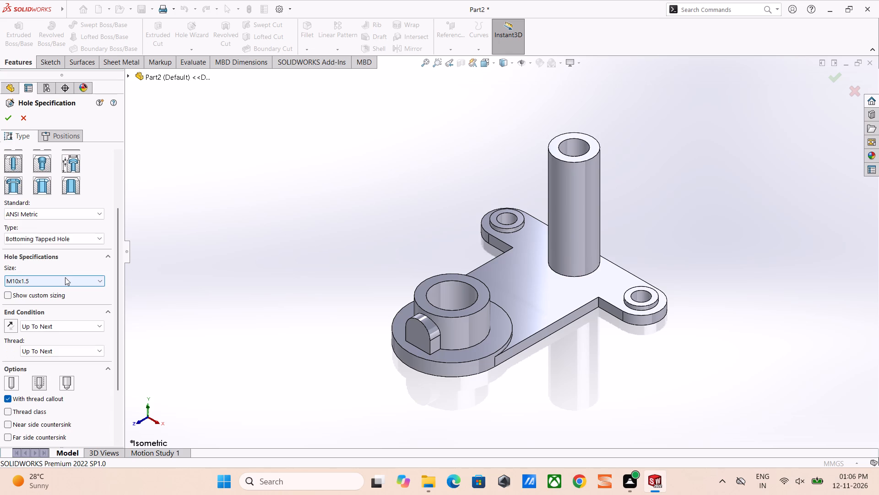
scroll(65, 277, "down", 1)
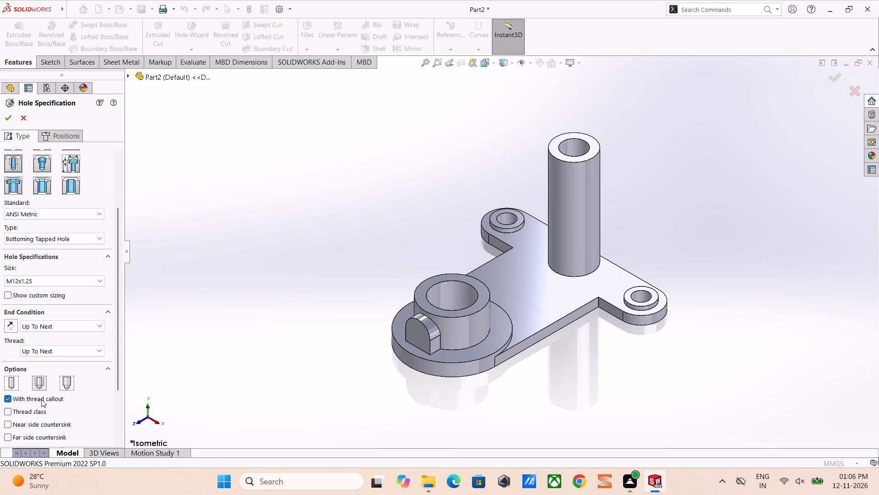
scroll(47, 397, "down", 1)
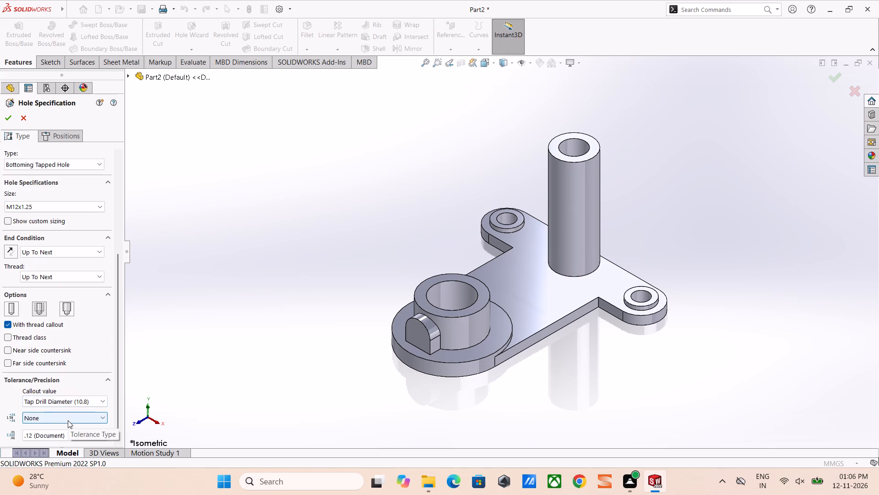
Start positioning the M12x1.25 tapped hole with a 3D sketch, ready for placement on the arched feature's front face.
left_click(59, 136)
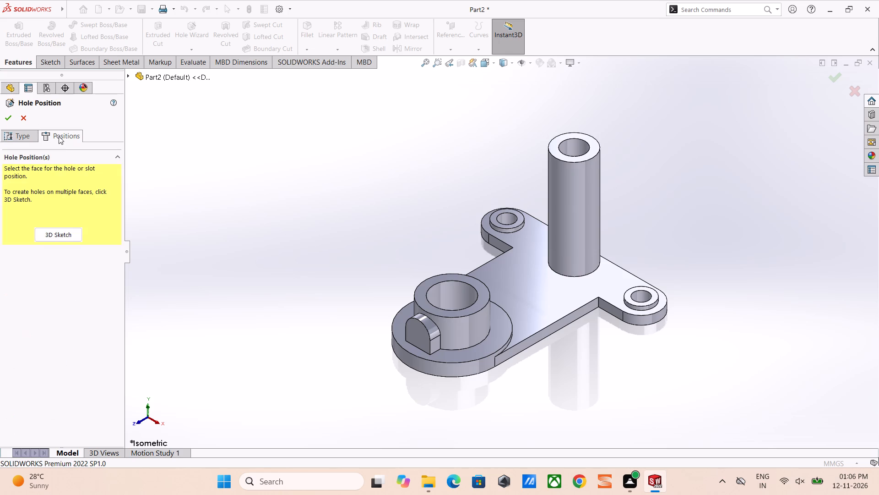
middle_click_drag(459, 350, 493, 322)
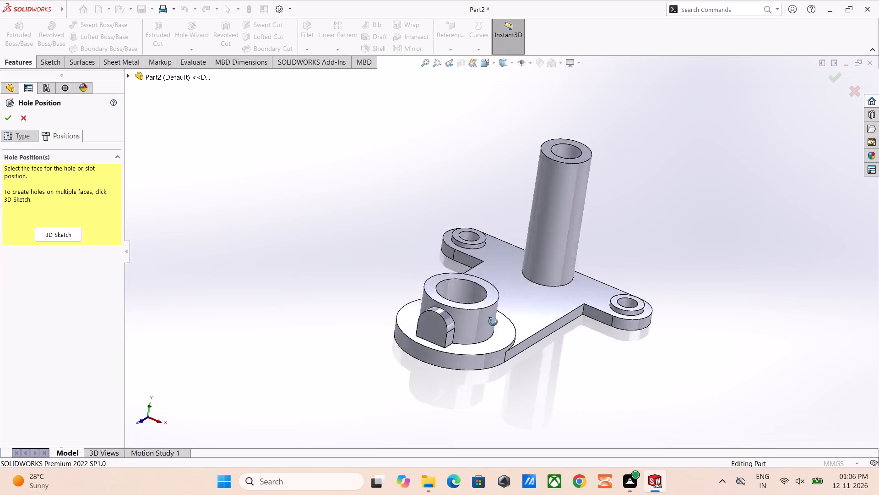
middle_click_drag(493, 322, 513, 316)
right_click_drag(382, 303, 367, 314)
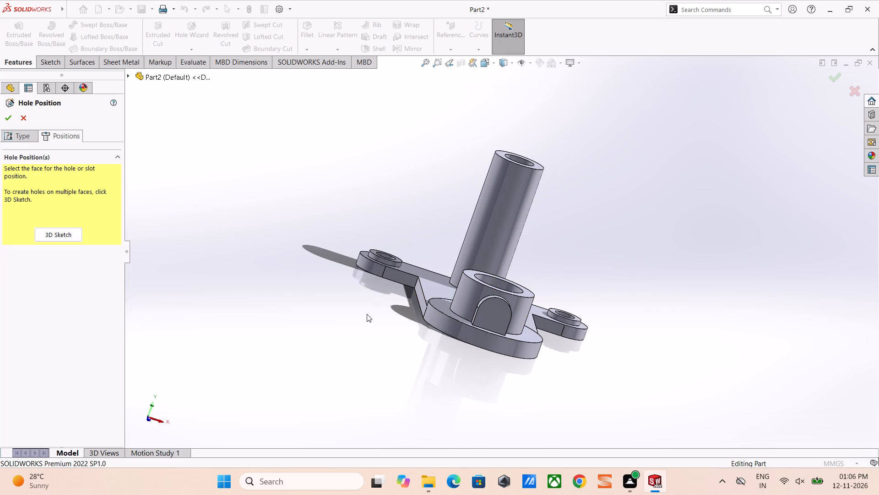
right_click_drag(367, 314, 366, 314)
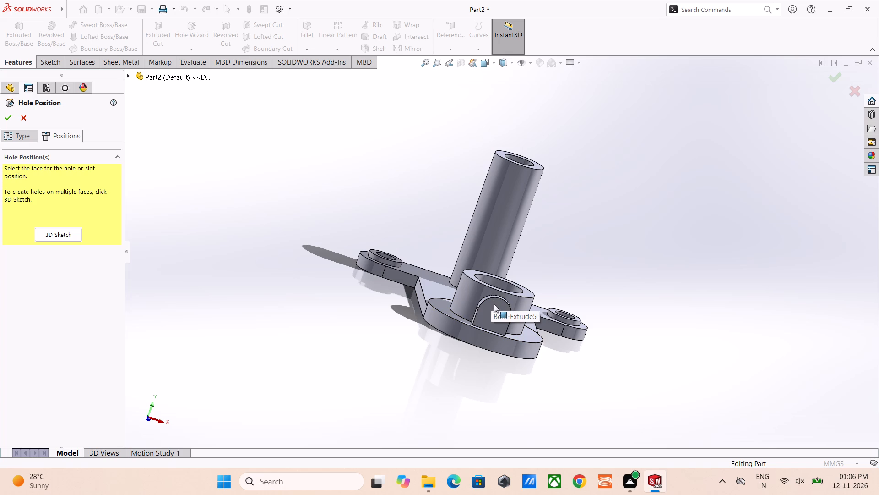
scroll(589, 303, "down", 2)
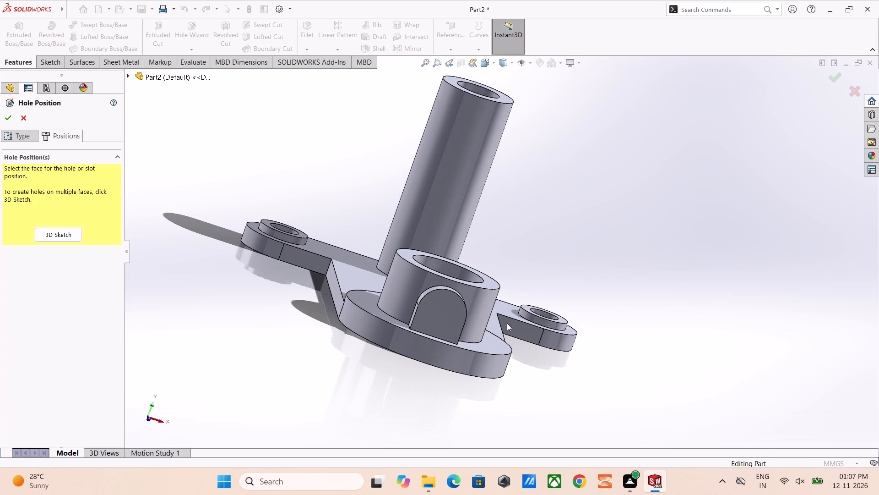
left_click(71, 236)
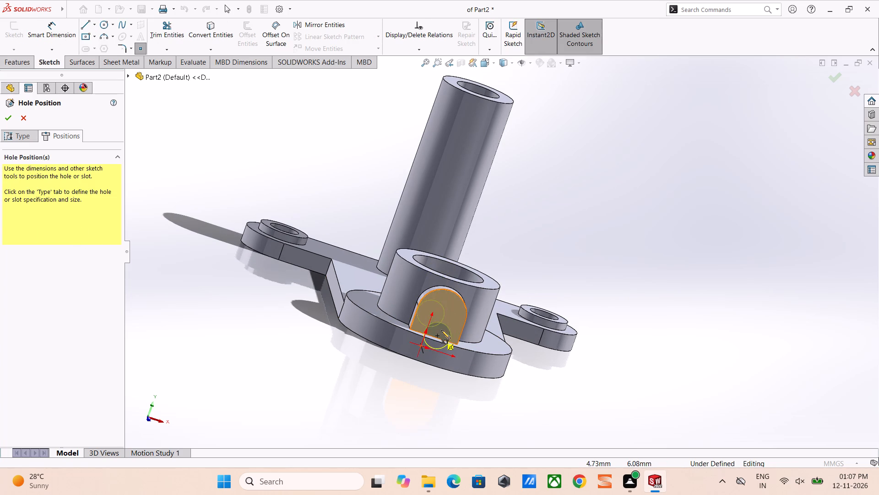
left_click(484, 64)
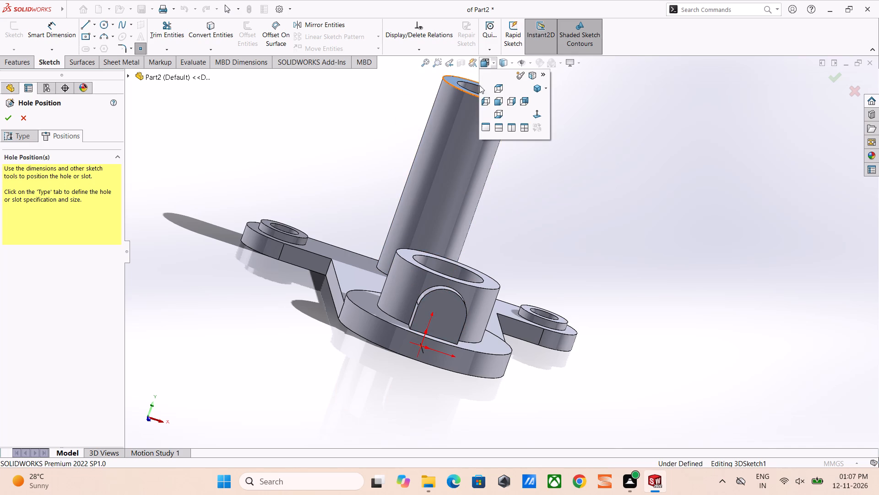
left_click(494, 100)
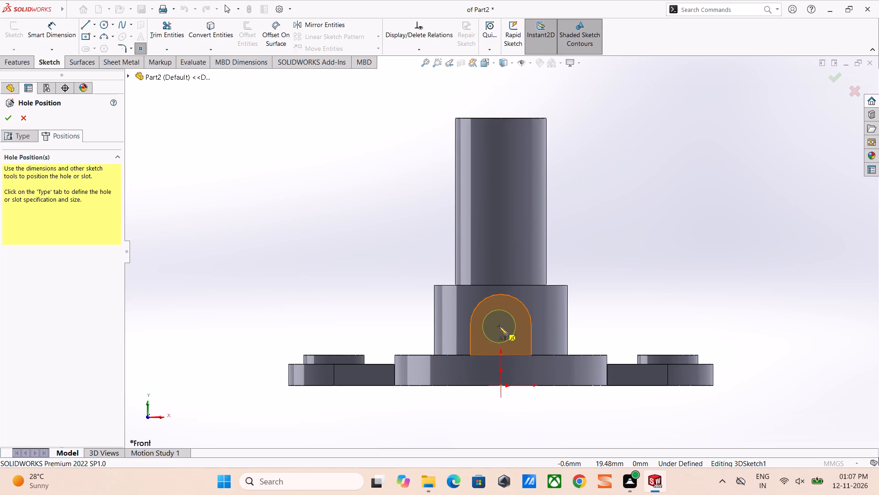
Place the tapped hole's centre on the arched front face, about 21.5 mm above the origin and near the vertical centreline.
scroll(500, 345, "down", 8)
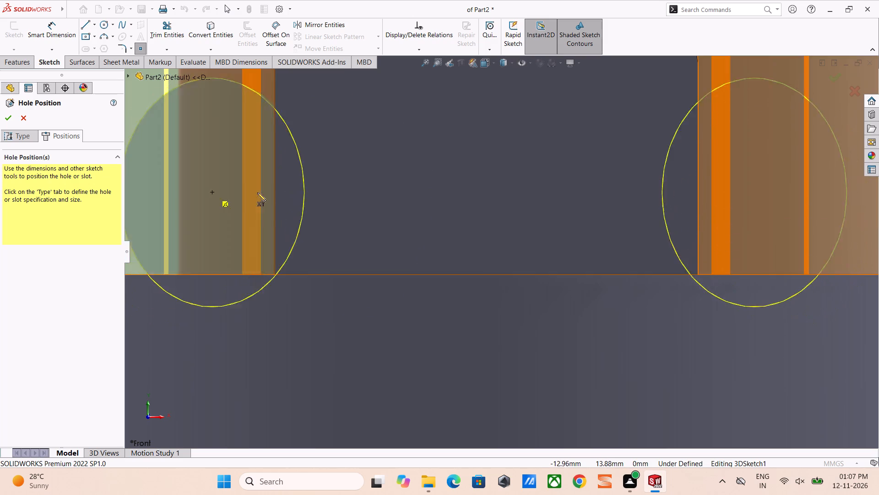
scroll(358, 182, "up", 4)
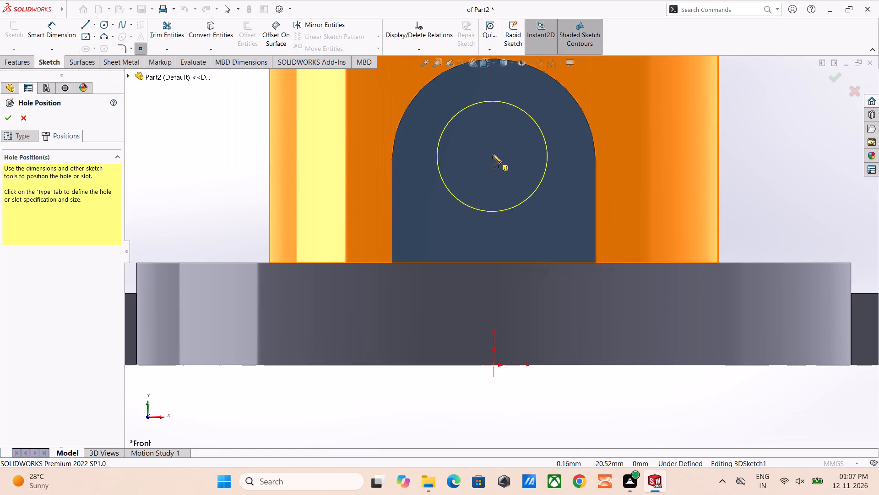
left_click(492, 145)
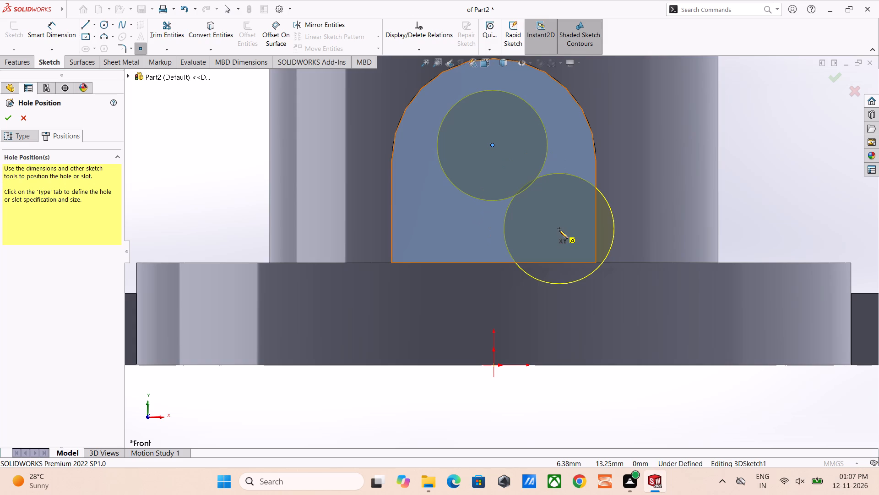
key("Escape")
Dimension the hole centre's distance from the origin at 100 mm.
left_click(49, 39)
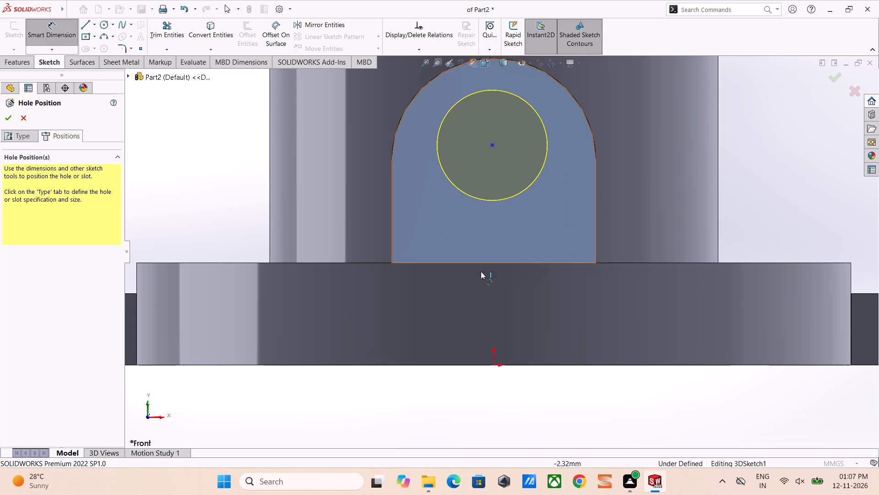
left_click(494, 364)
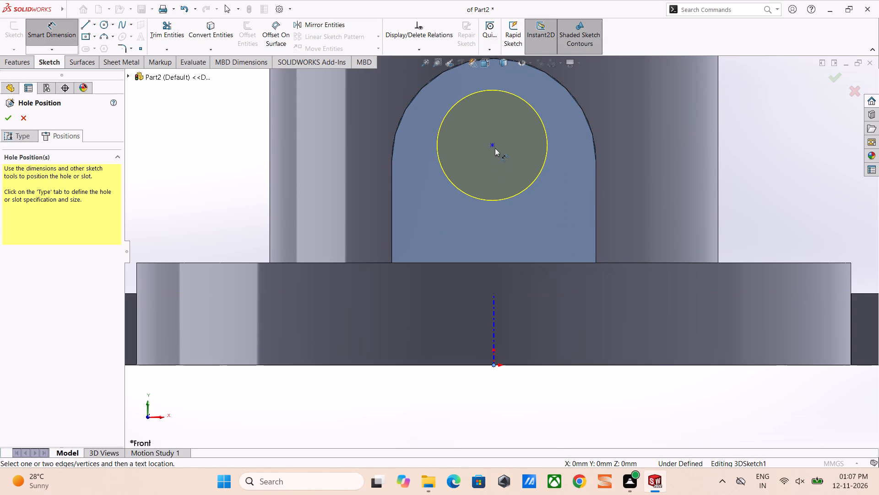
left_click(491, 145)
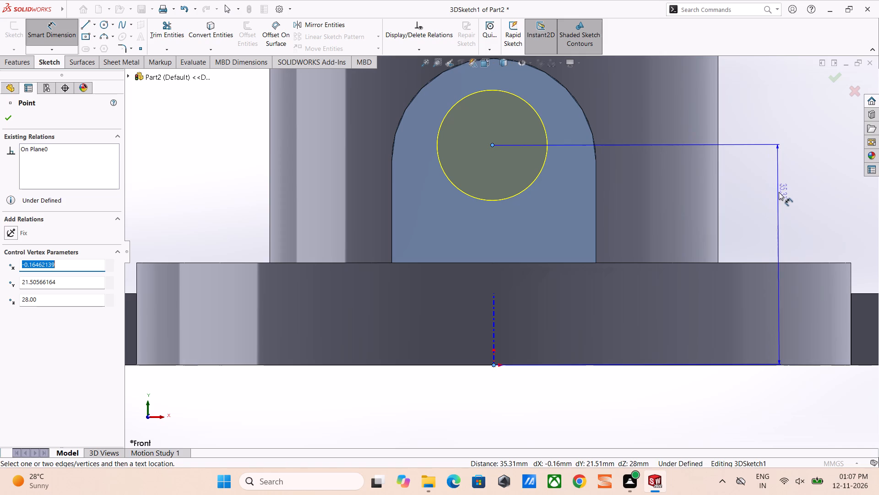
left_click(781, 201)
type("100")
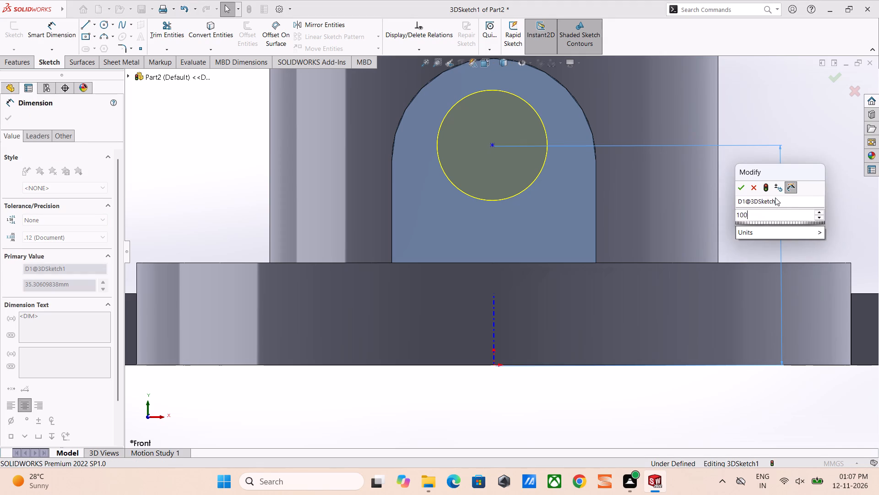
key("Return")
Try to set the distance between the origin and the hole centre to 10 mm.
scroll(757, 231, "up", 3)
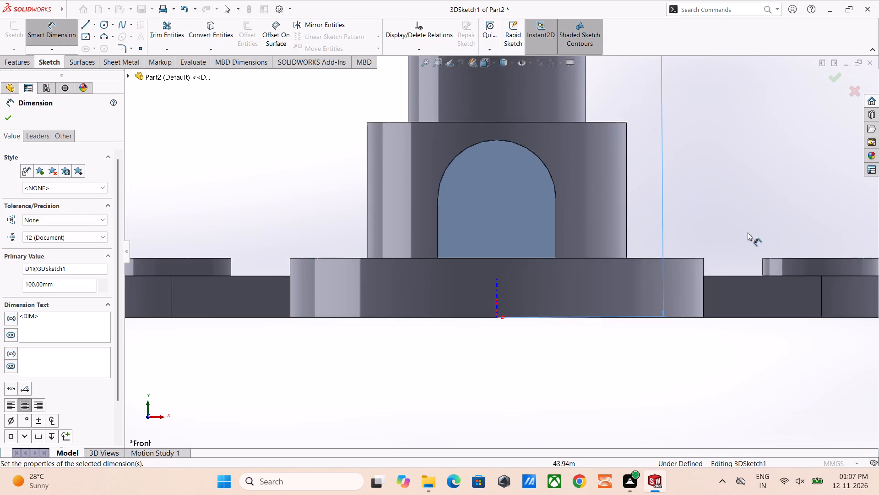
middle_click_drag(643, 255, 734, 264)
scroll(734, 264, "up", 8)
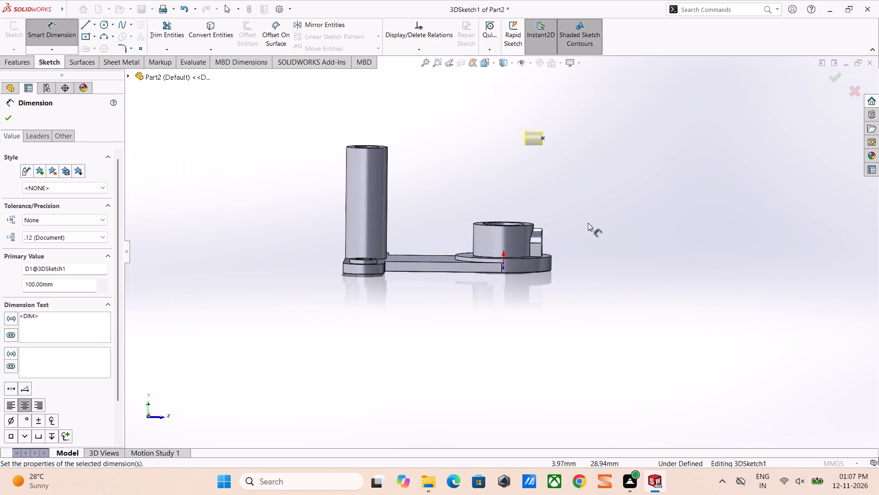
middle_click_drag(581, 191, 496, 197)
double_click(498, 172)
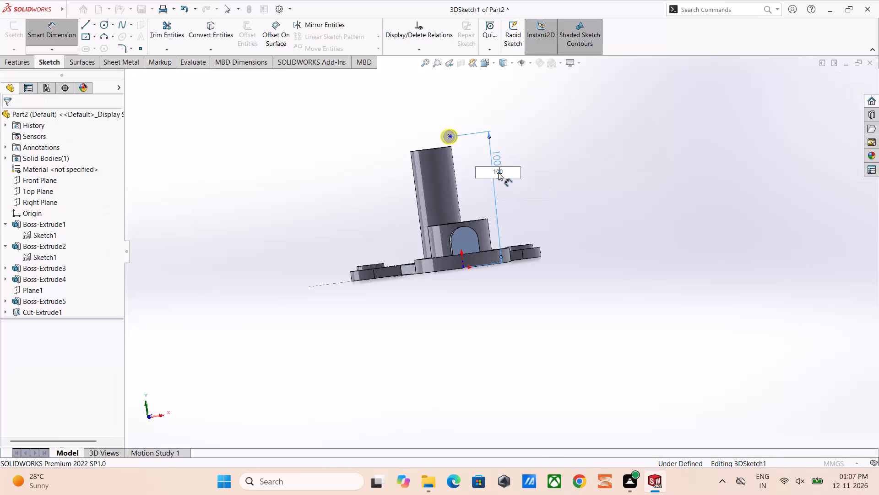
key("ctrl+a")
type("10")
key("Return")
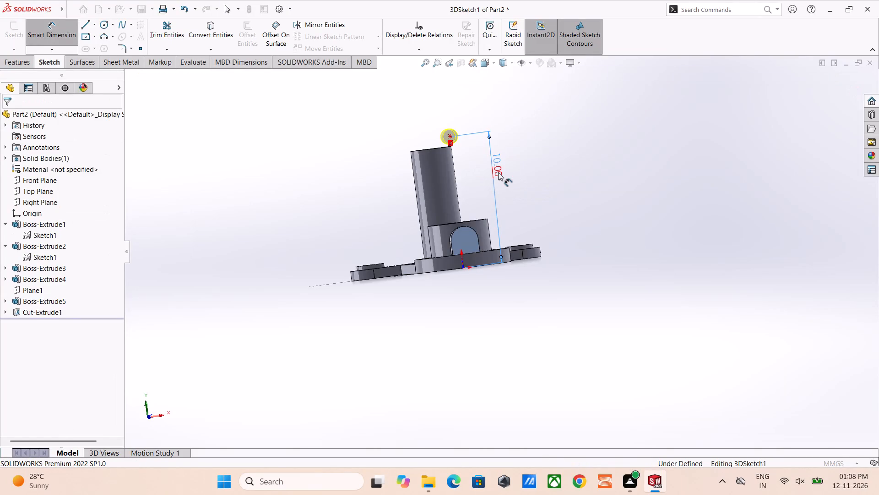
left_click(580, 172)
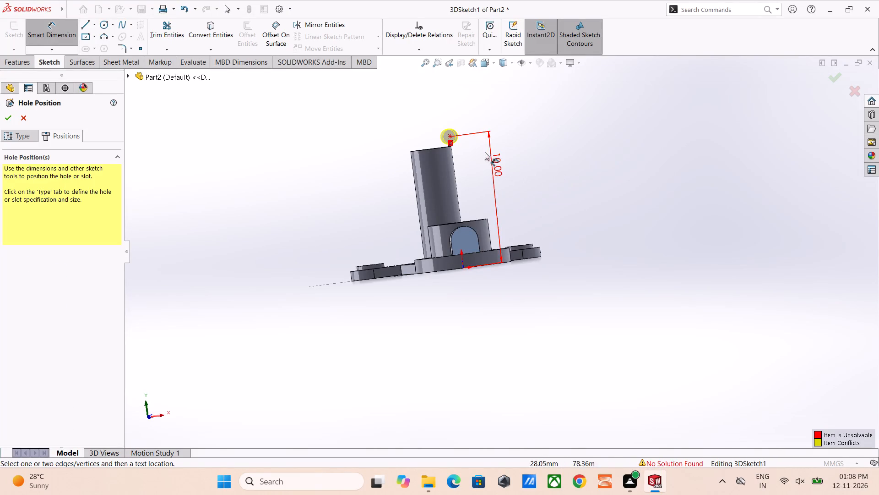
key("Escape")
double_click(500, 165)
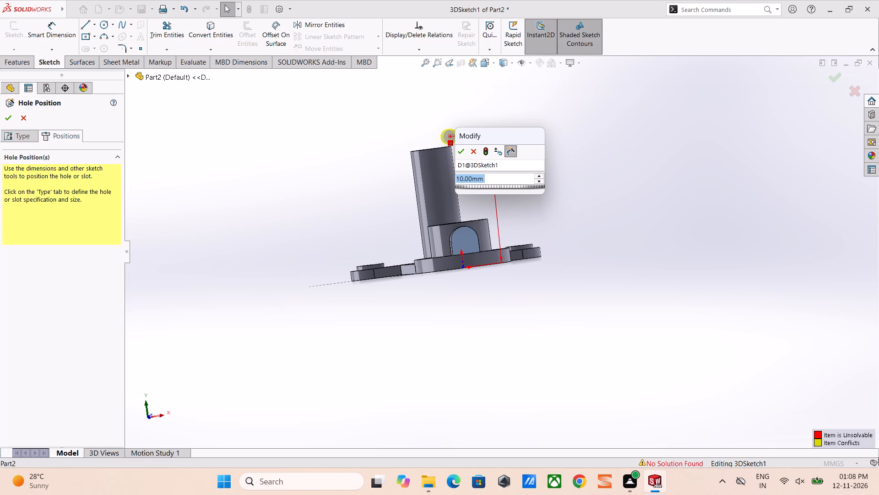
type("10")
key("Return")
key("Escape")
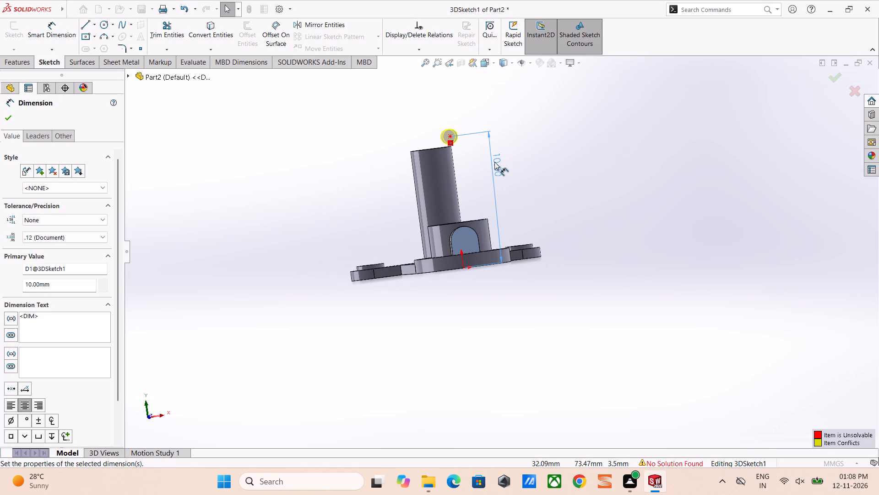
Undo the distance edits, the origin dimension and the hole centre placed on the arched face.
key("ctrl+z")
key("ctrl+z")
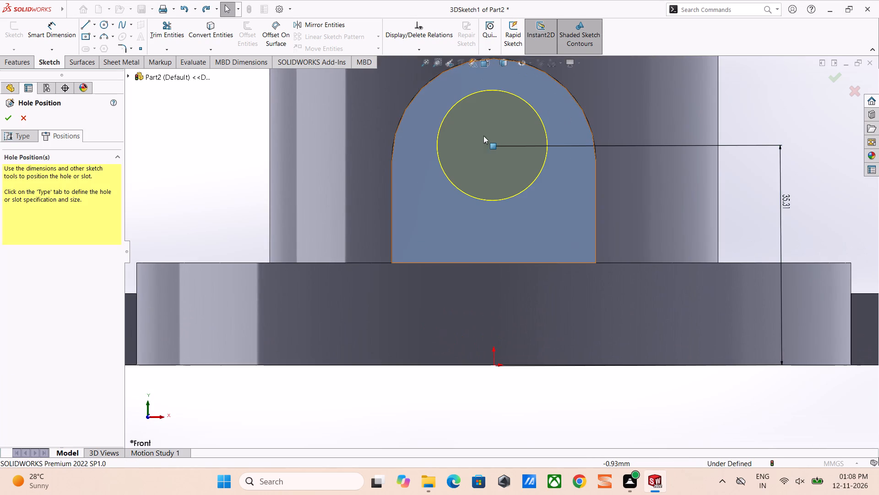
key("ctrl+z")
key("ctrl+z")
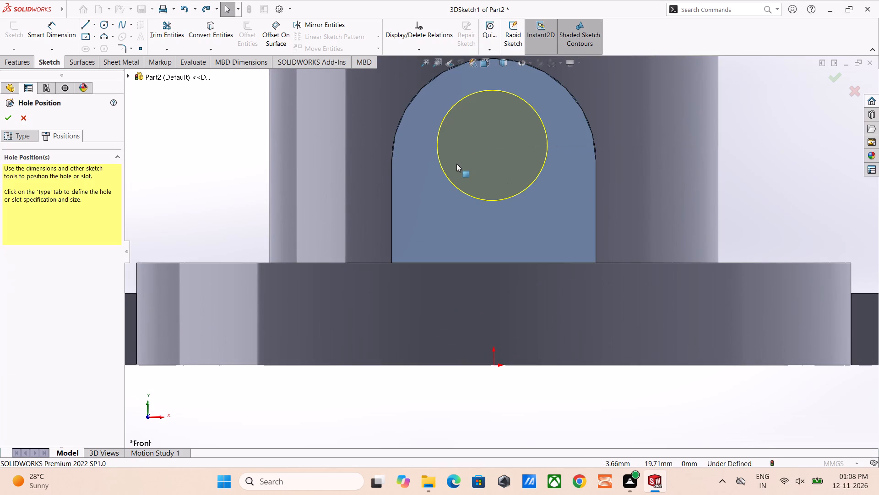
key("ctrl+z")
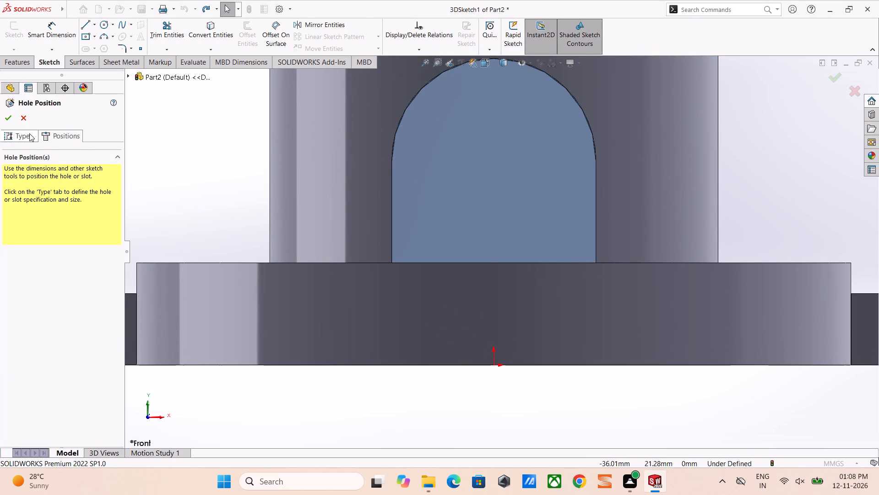
Place the tapped hole's centre again on the arched front face, about 20.6 mm above the origin and near the vertical centreline.
left_click(29, 133)
left_click(54, 133)
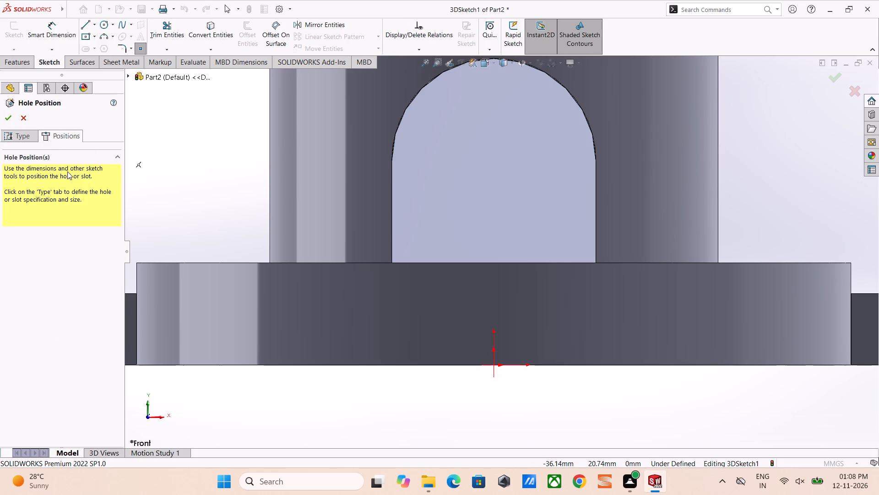
scroll(305, 110, "up", 2)
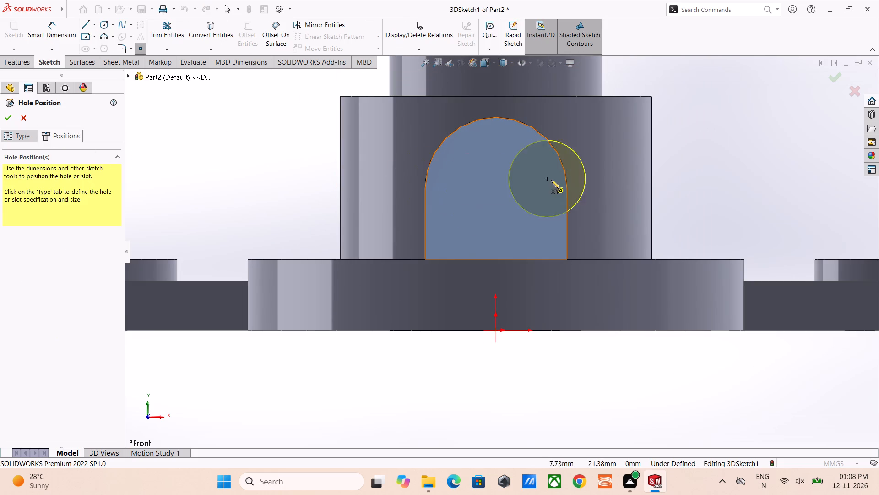
left_click(494, 184)
key("grave")
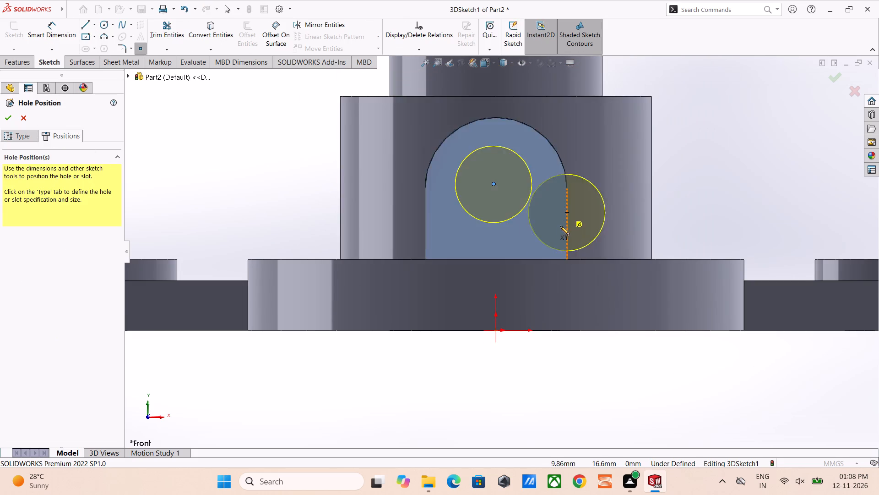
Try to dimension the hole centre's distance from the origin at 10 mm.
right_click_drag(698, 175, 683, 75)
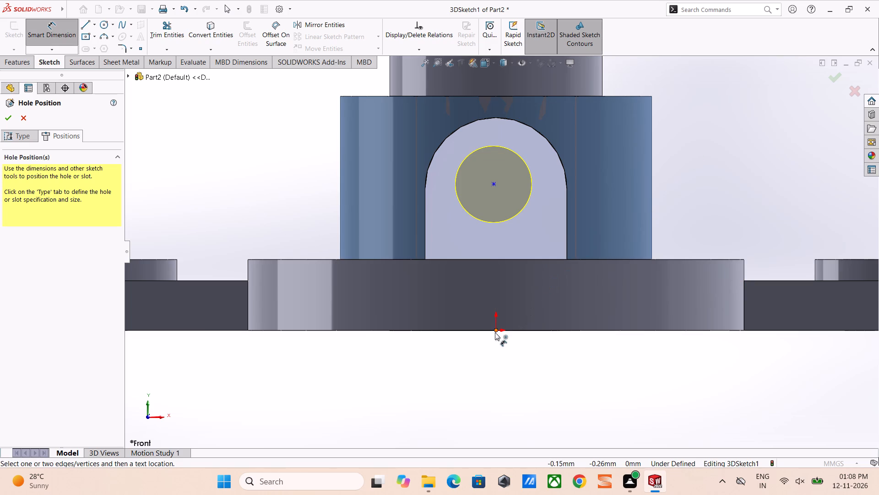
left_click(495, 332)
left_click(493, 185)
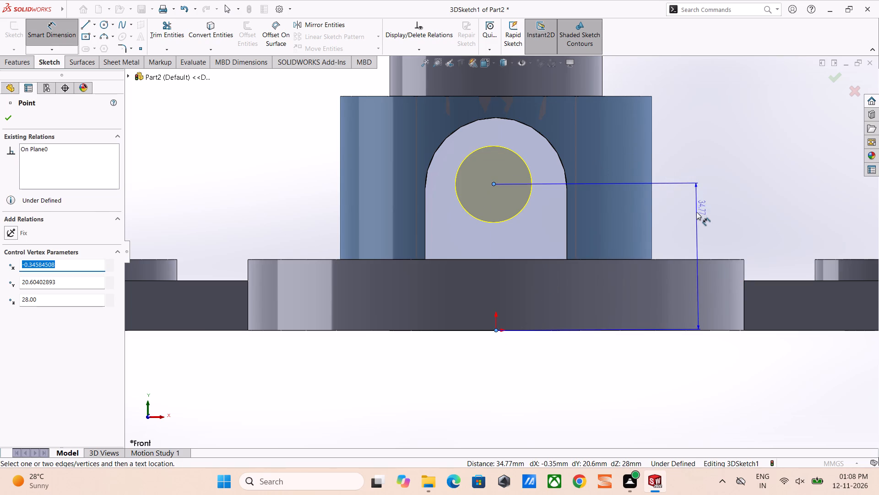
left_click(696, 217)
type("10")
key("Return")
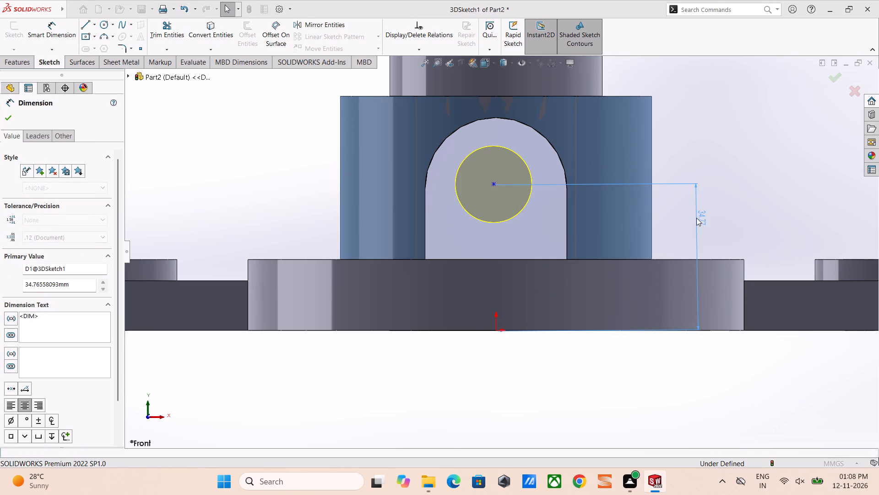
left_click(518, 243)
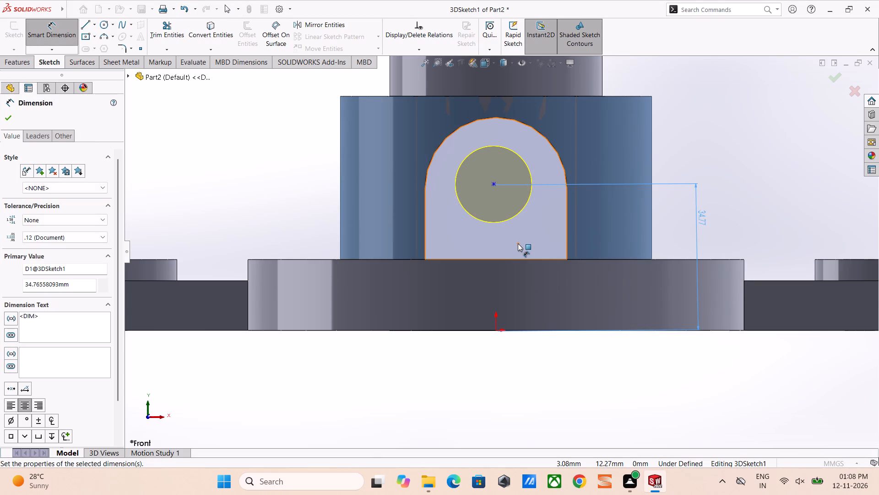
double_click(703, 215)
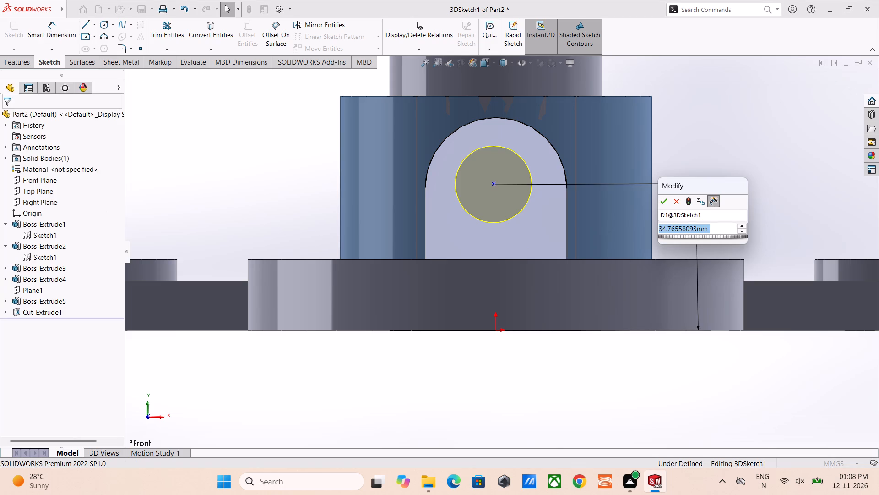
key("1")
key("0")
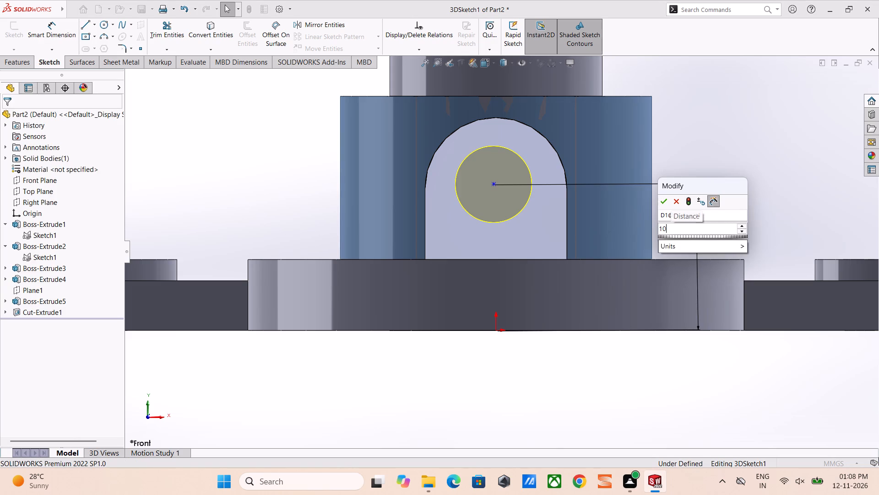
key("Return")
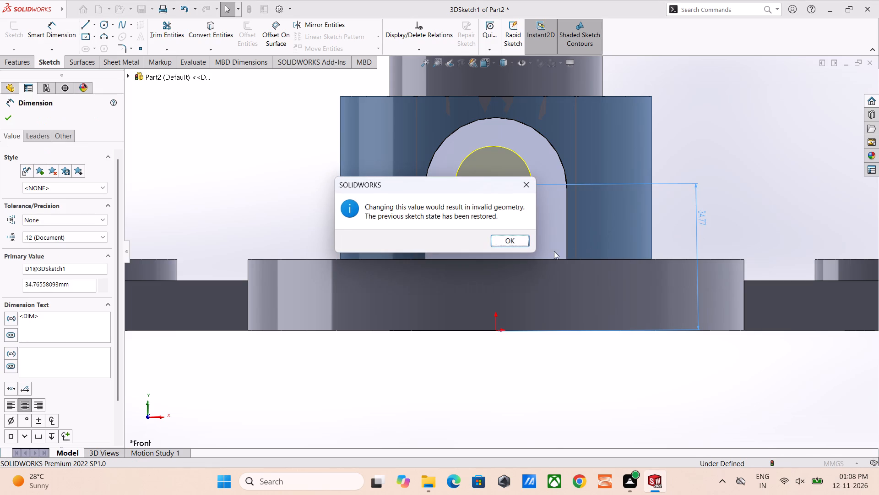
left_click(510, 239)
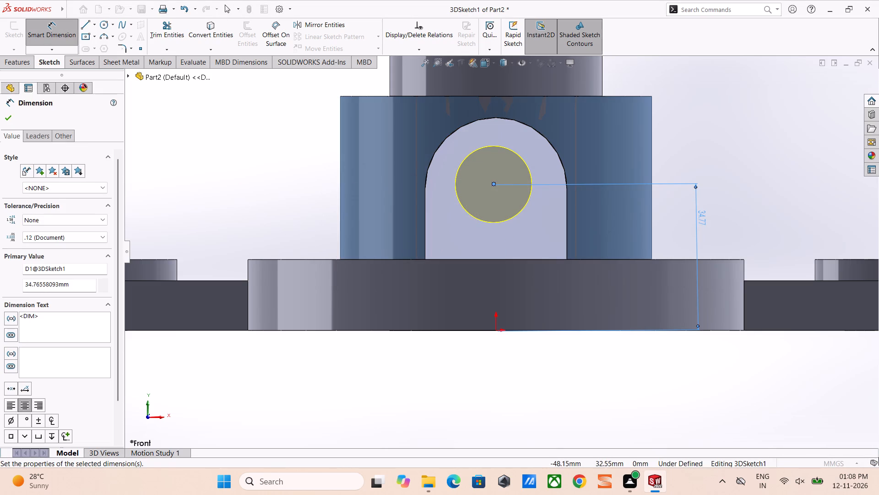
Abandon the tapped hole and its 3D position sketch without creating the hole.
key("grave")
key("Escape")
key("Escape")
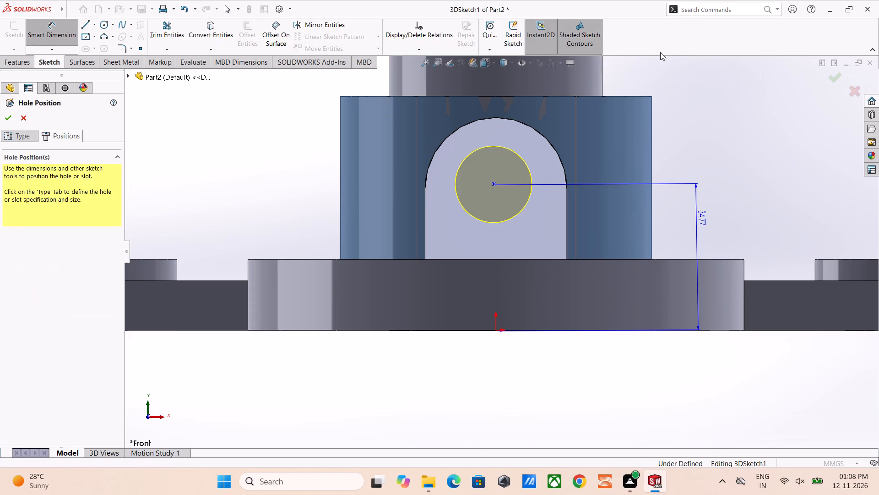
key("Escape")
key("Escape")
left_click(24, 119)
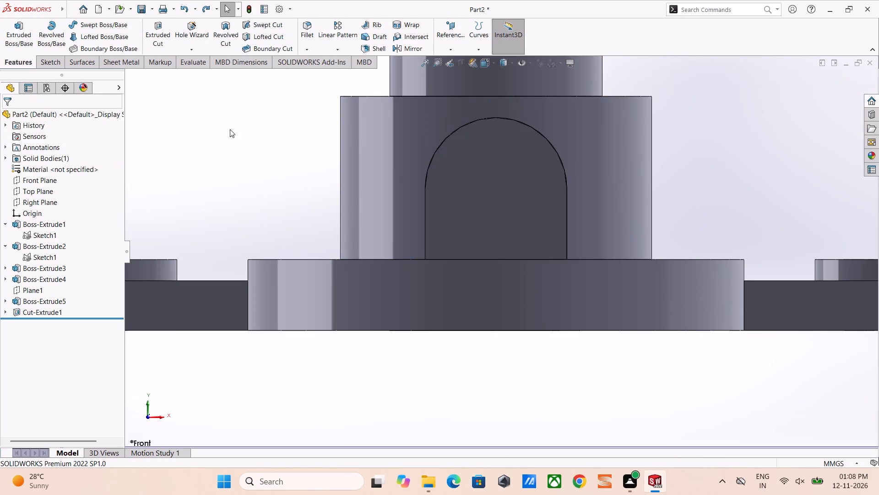
Examine the whole part from angled views, including the base, lugs, post, boss and arched feature.
middle_click_drag(518, 134, 497, 150)
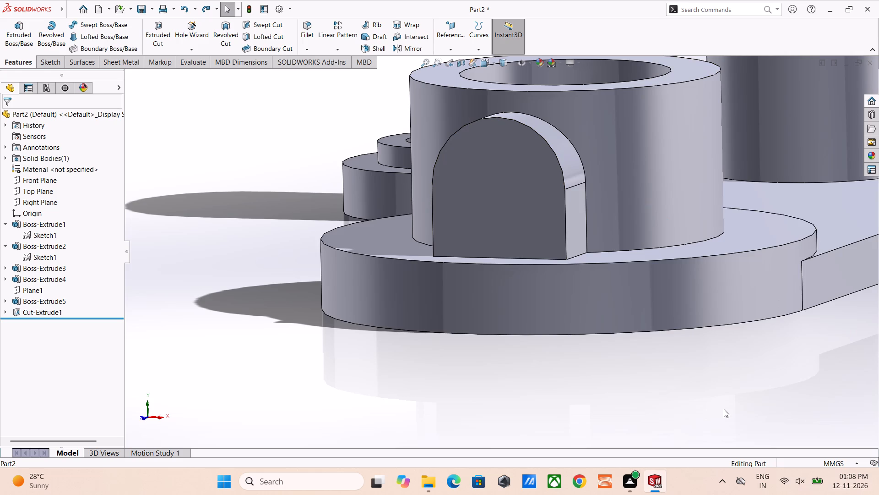
scroll(738, 243, "up", 6)
scroll(638, 115, "up", 4)
middle_click_drag(564, 172, 569, 183)
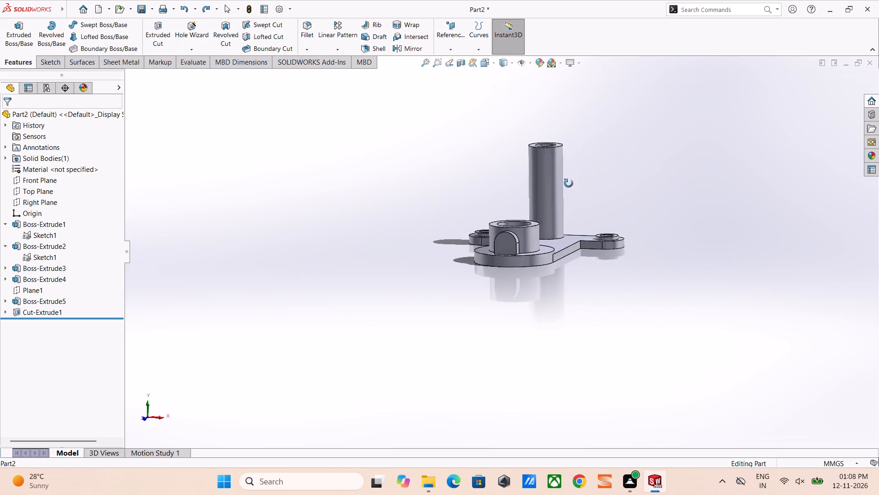
middle_click_drag(569, 183, 554, 242)
scroll(546, 203, "down", 5)
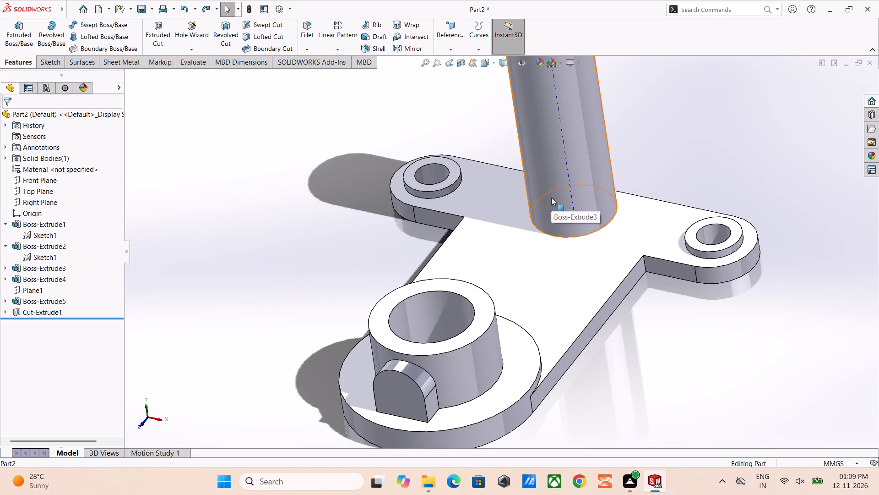
scroll(489, 279, "up", 5)
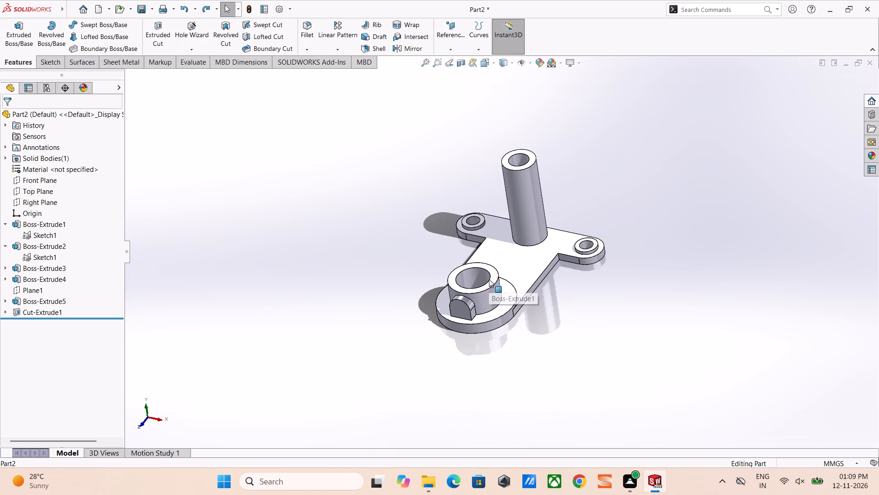
scroll(417, 293, "down", 3)
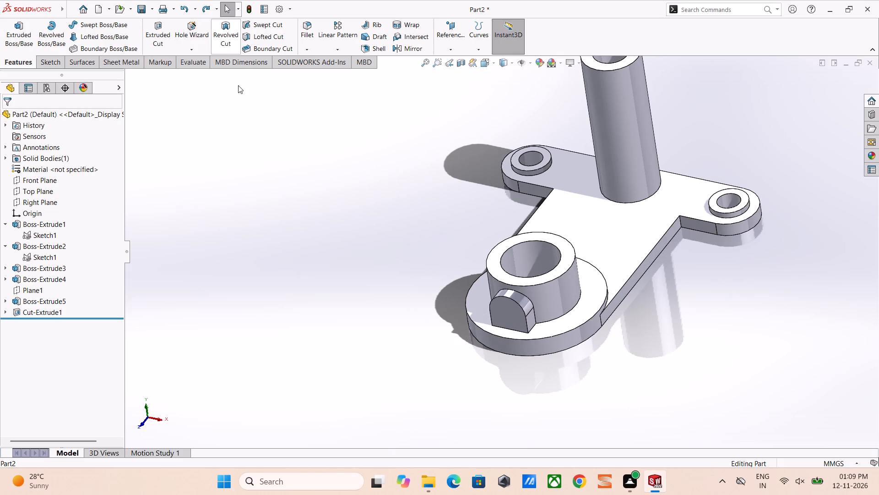
Start an M12x1.25 bottoming tapped hole, Through All, and place its centre on the arched face about 21.15 mm directly above the origin.
left_click(487, 65)
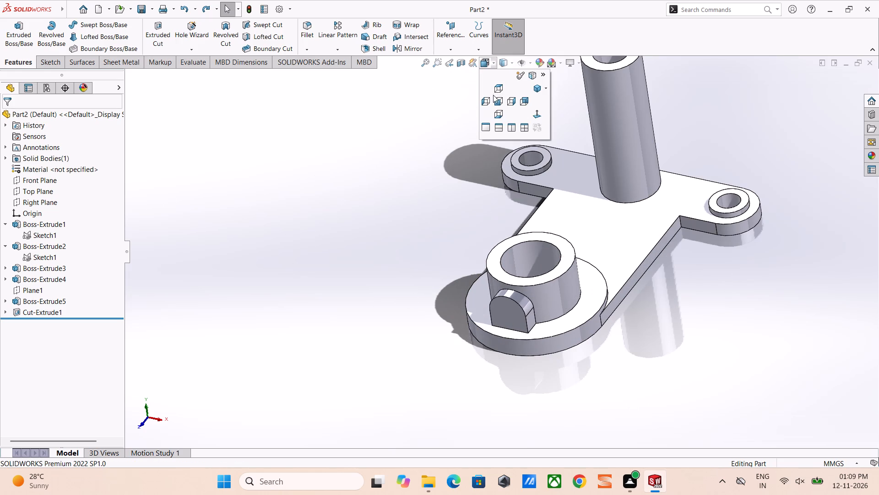
left_click(499, 100)
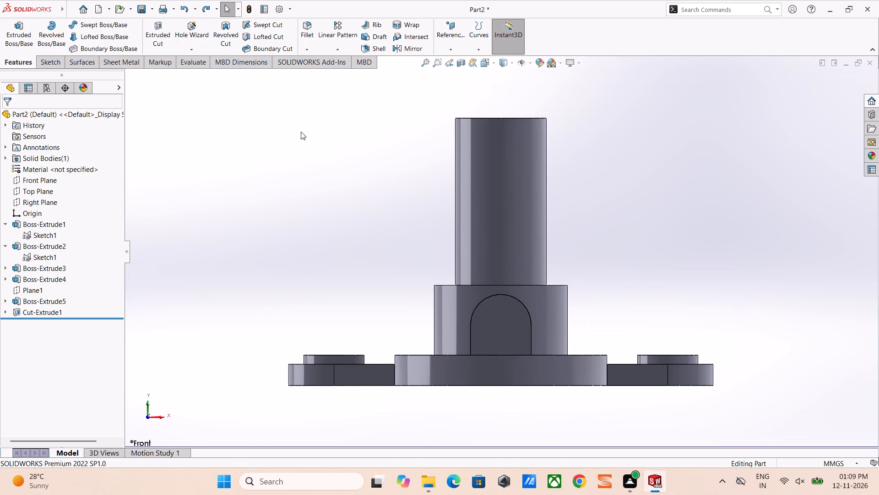
left_click(191, 36)
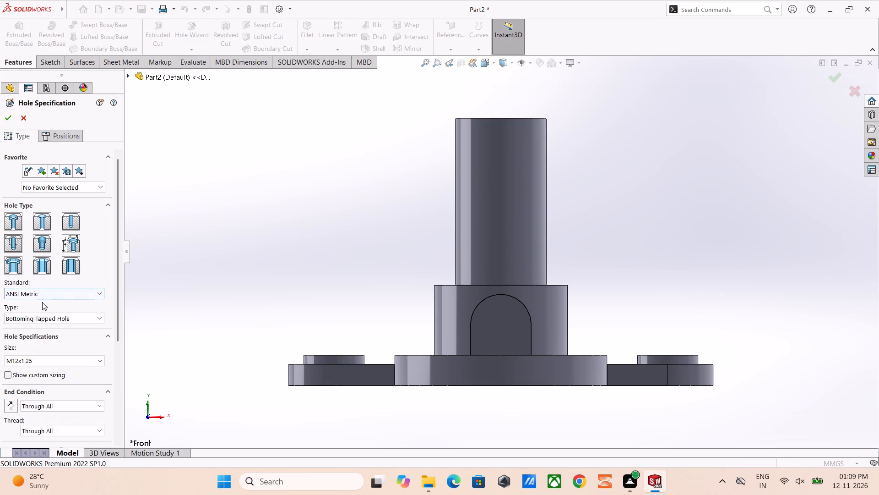
scroll(68, 397, "down", 3)
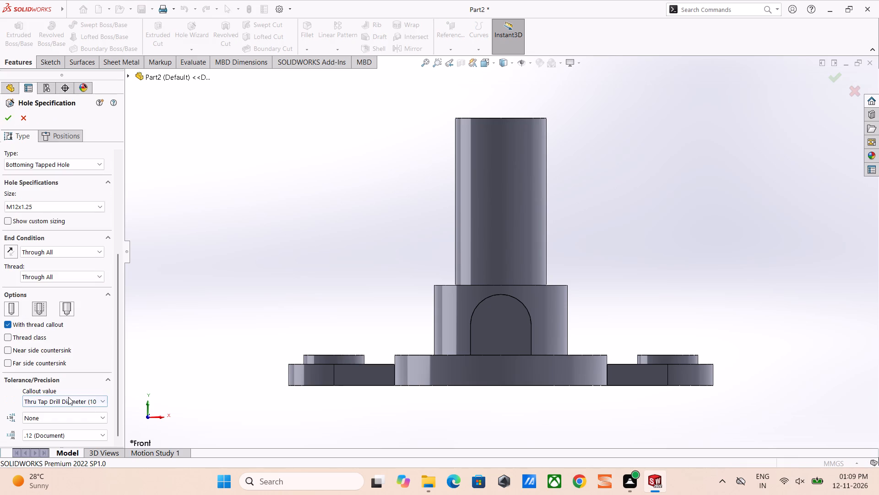
scroll(68, 397, "down", 2)
scroll(61, 148, "up", 1)
left_click(62, 137)
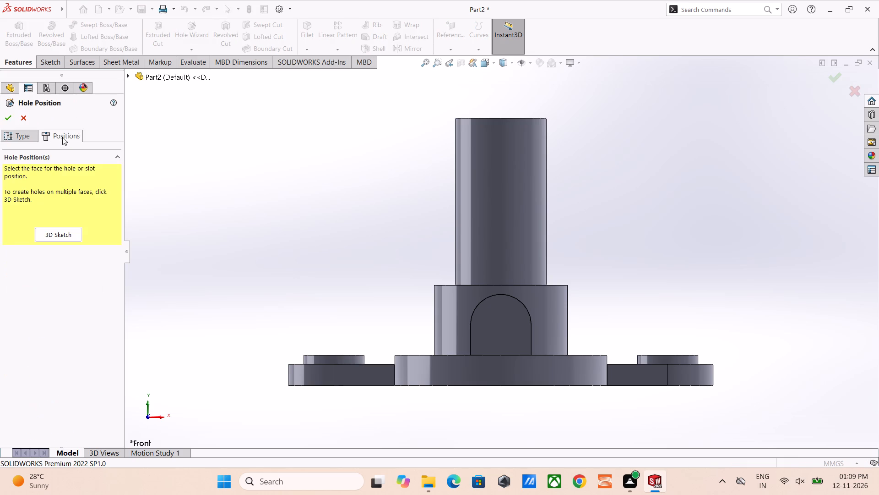
left_click(500, 322)
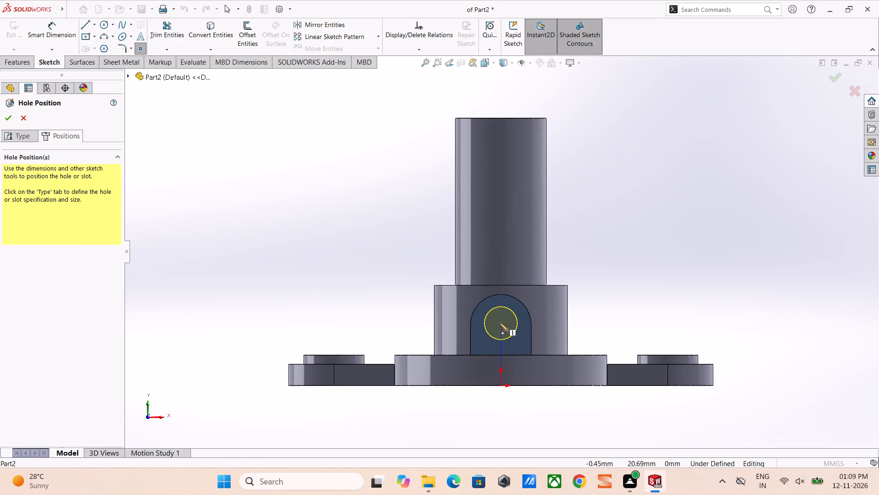
scroll(499, 323, "down", 5)
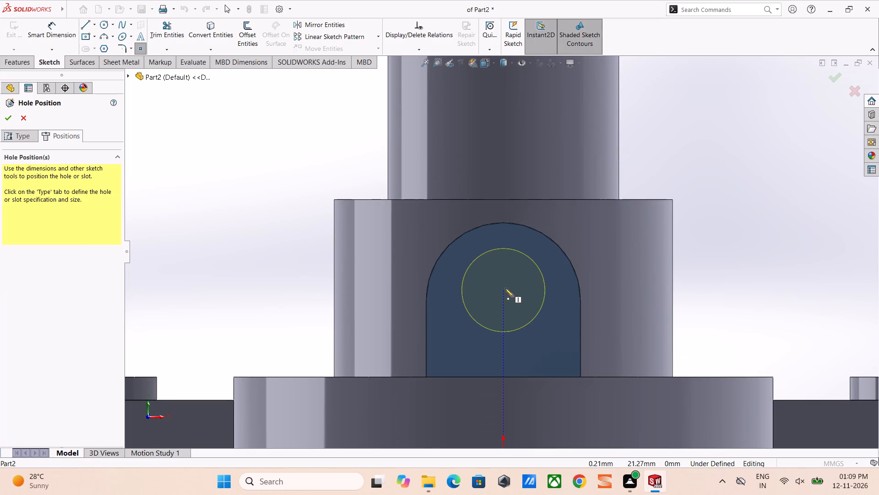
left_click(504, 291)
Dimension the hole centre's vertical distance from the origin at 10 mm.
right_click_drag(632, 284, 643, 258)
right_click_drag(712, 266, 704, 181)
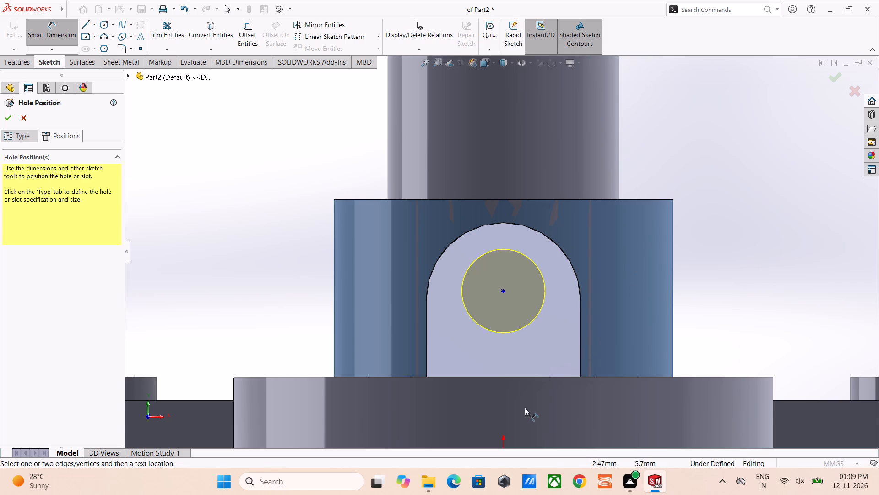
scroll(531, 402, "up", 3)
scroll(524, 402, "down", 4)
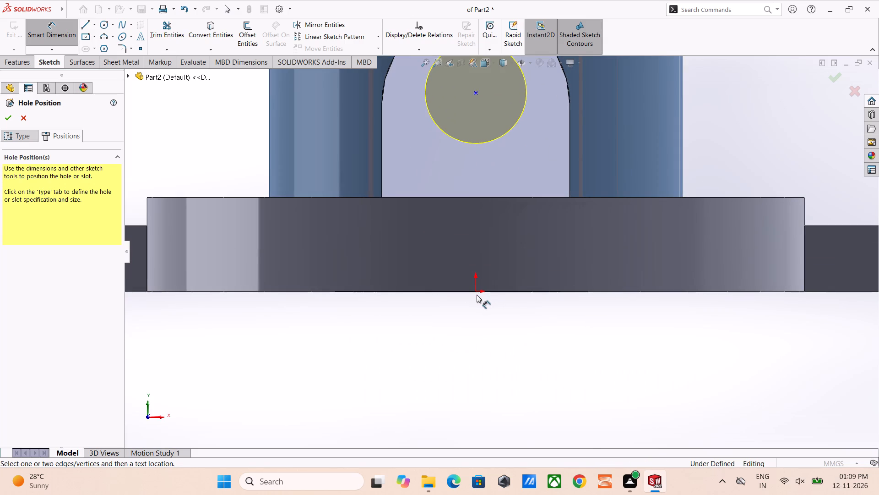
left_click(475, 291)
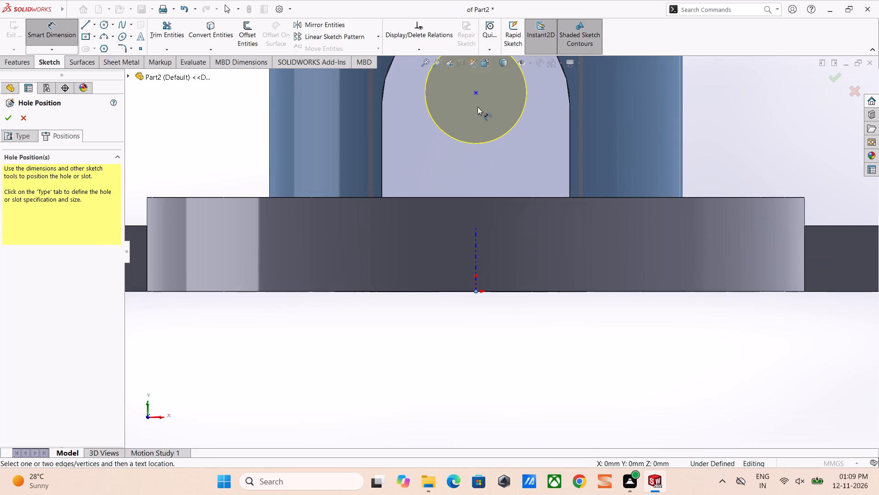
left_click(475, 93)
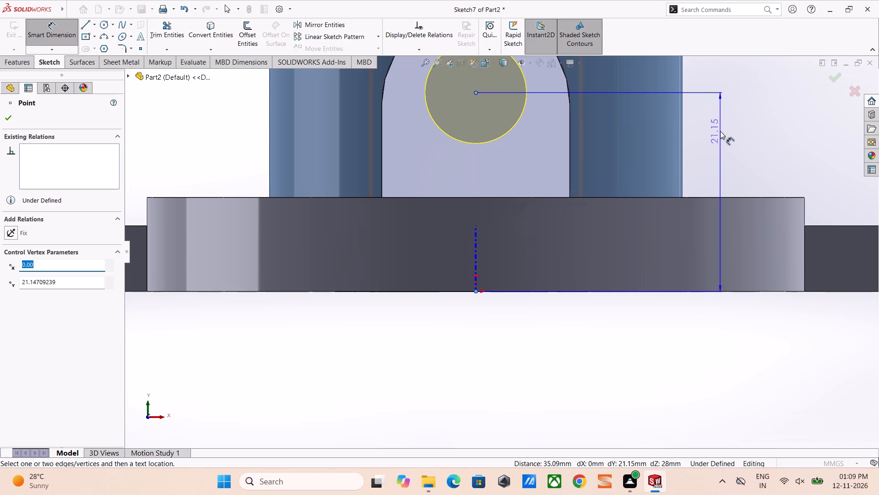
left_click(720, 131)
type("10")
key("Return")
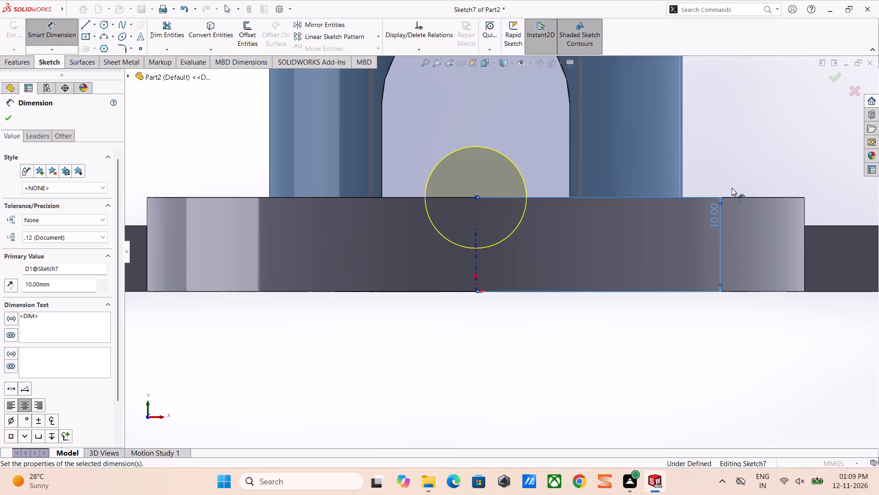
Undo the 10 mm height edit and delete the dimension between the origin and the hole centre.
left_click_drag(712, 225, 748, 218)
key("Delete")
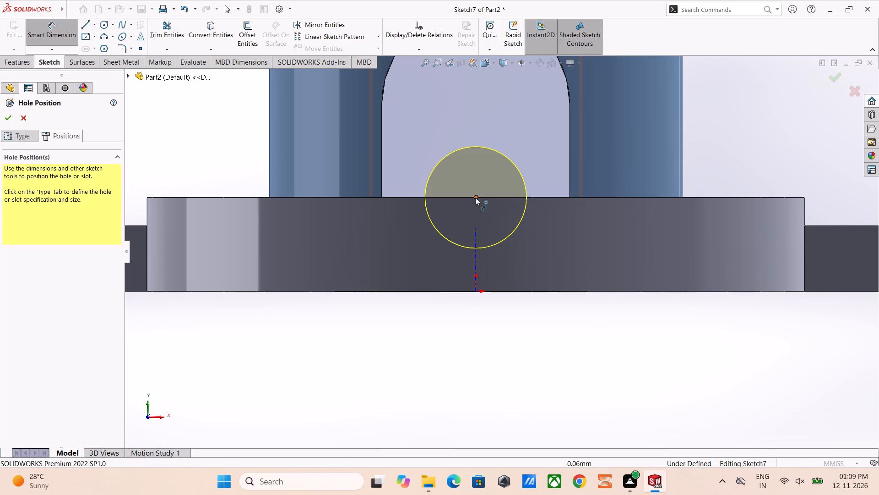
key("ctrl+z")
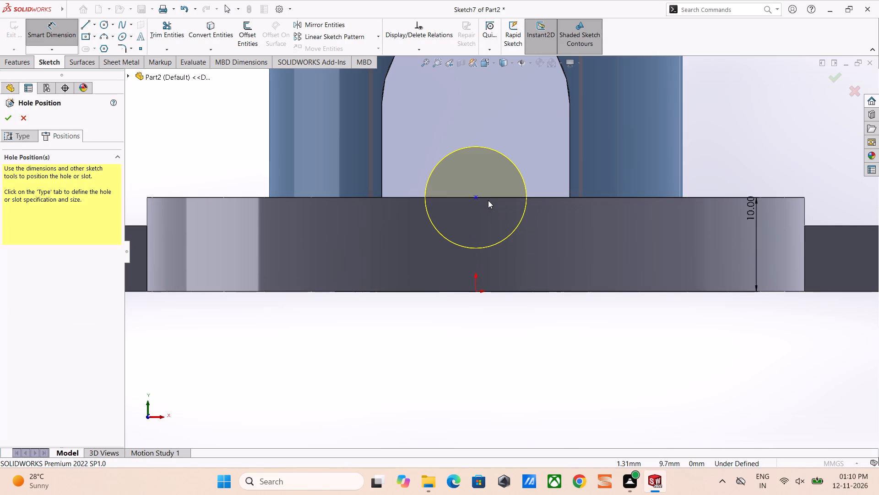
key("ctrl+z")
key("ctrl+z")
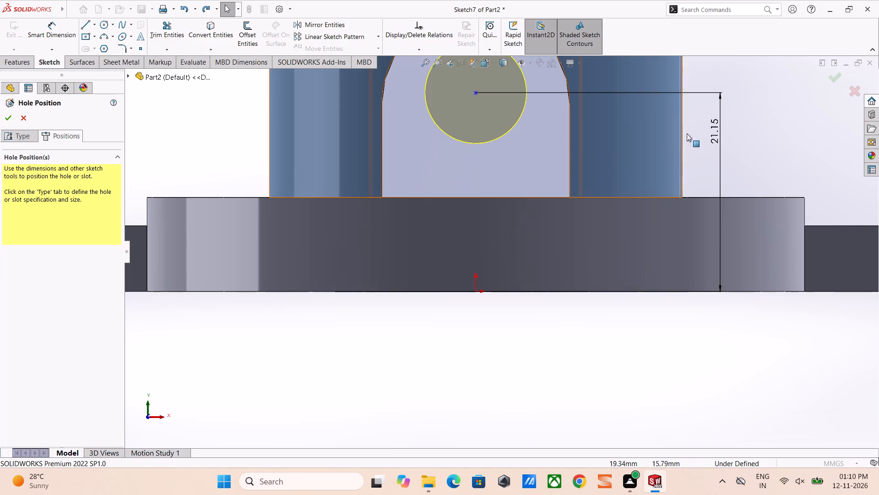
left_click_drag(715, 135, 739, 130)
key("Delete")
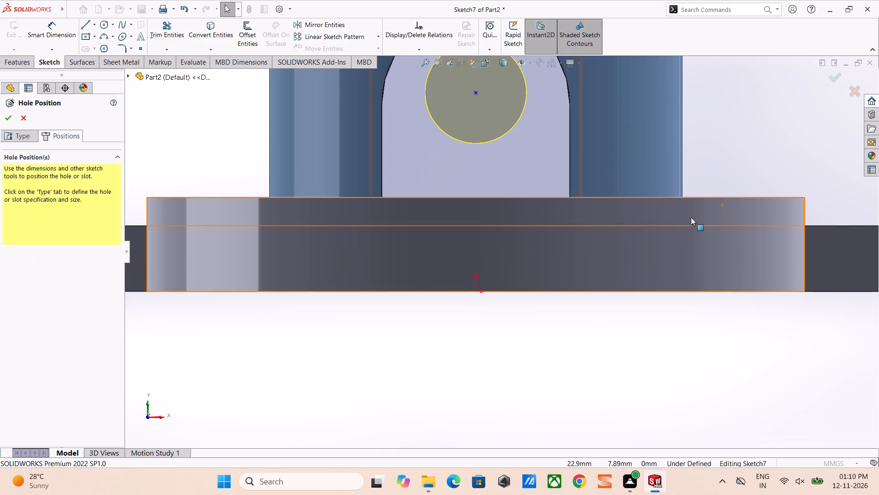
Dimension the hole centre's height above the round base flange's top edge at 10 mm.
right_click_drag(721, 315, 675, 135)
left_click(512, 198)
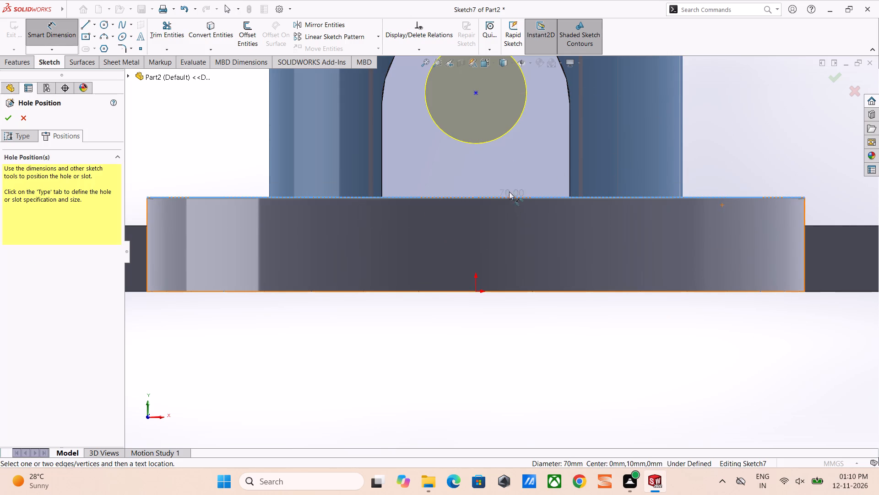
left_click(475, 93)
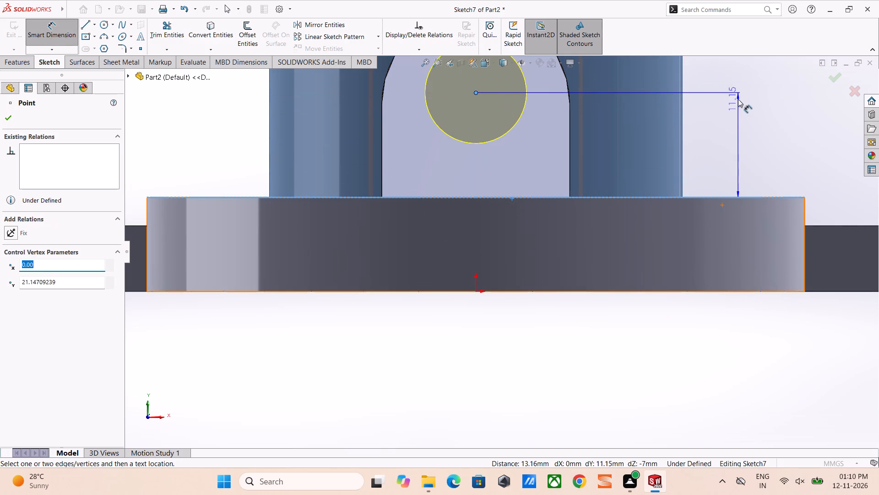
left_click(735, 132)
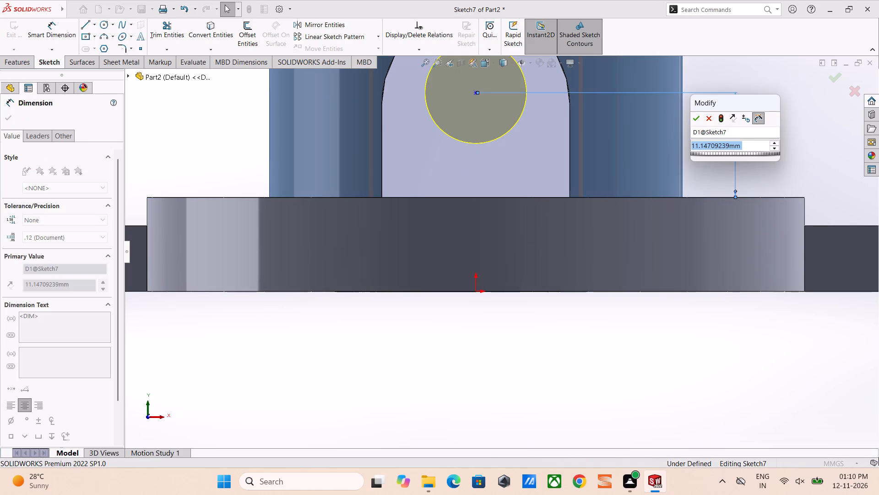
type("10")
key("Return")
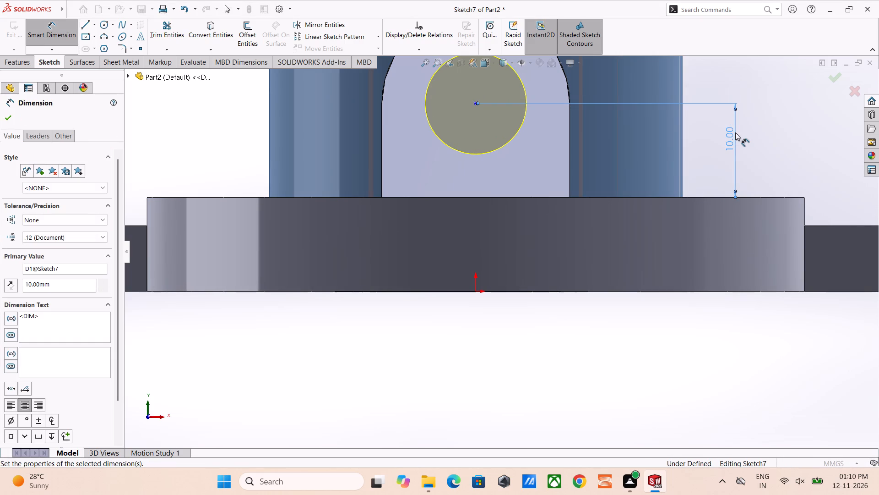
Add a vertical relation between the tapped hole's centre point and the origin.
left_click(765, 172)
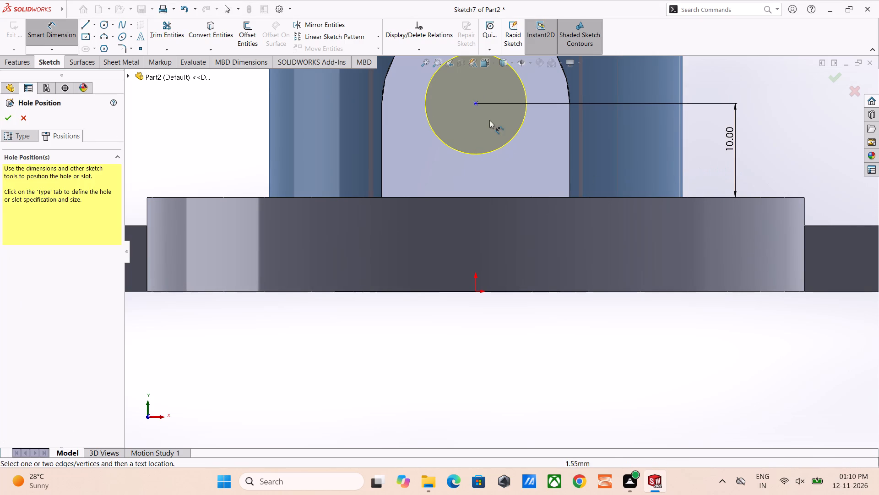
key("Escape")
key("Escape")
left_click(475, 104)
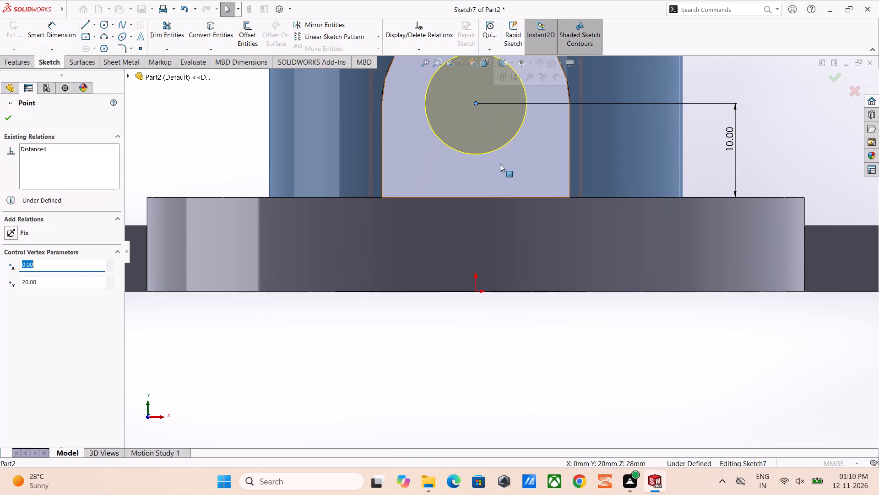
left_click(476, 291, "ctrl")
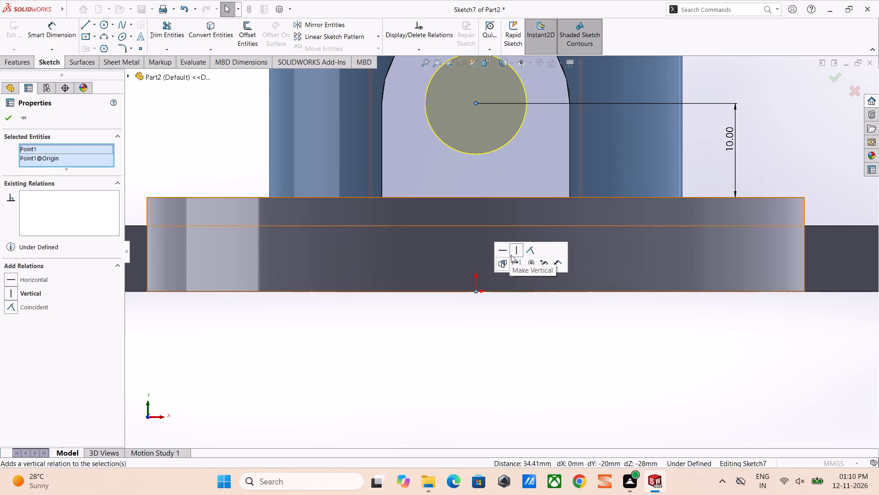
left_click(514, 249)
left_click(515, 312)
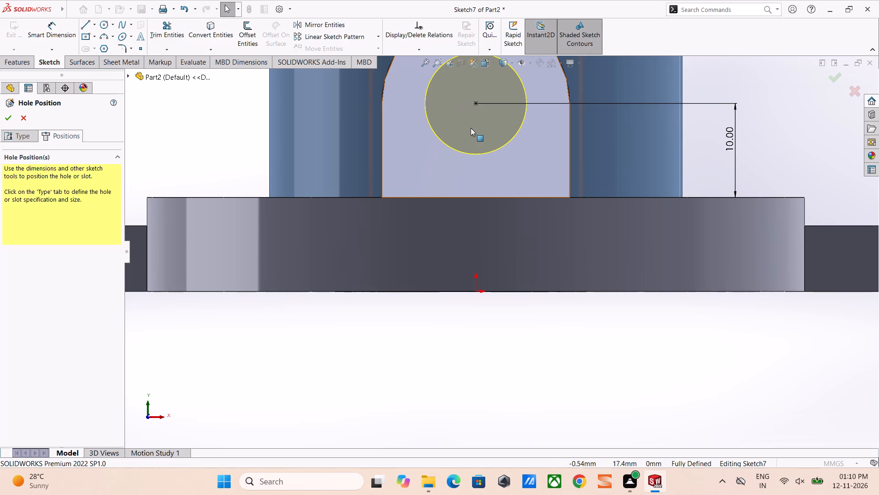
Finish the M12x1.25 tapped hole on the arched face at its defined position.
middle_click_drag(510, 127, 456, 155)
scroll(456, 156, "up", 9)
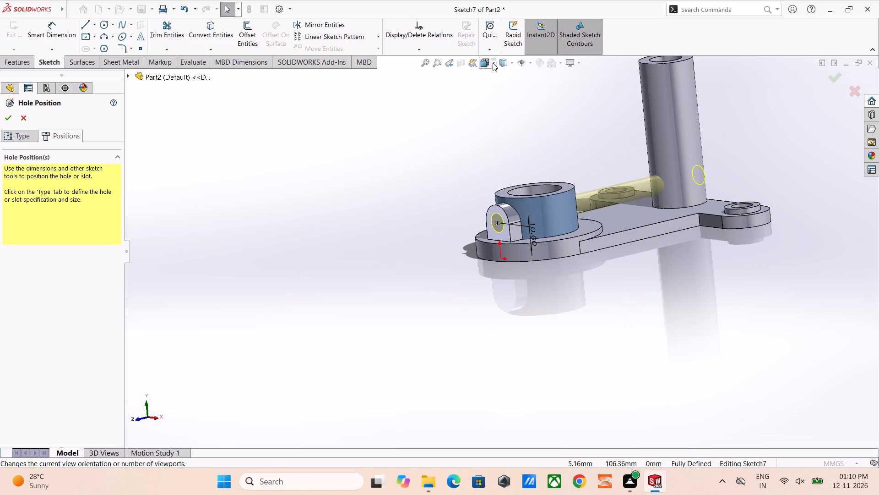
left_click(493, 63)
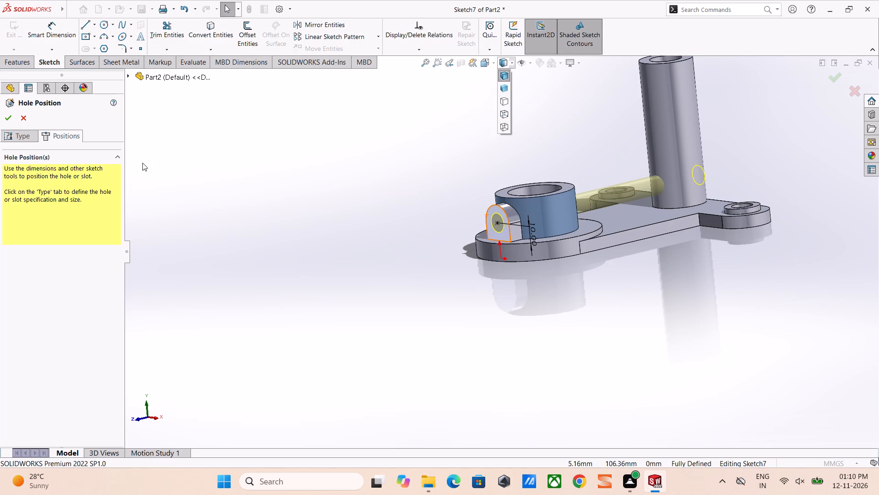
left_click(10, 119)
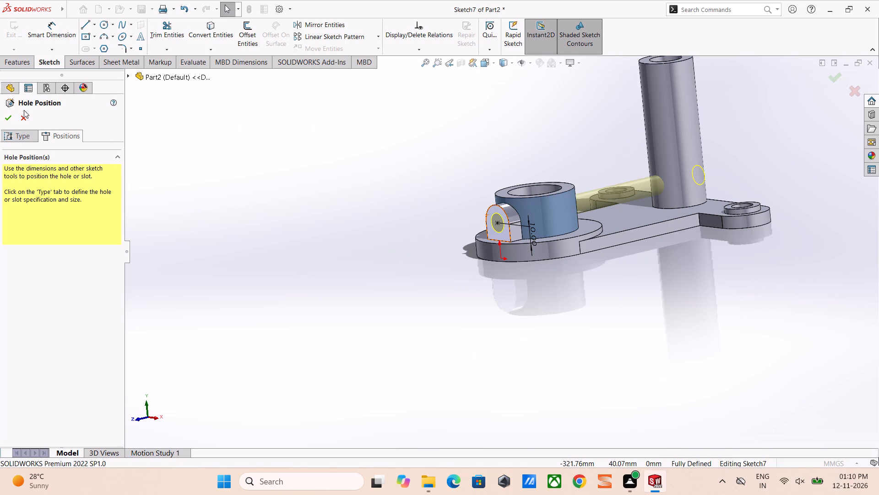
left_click(215, 161)
left_click(7, 122)
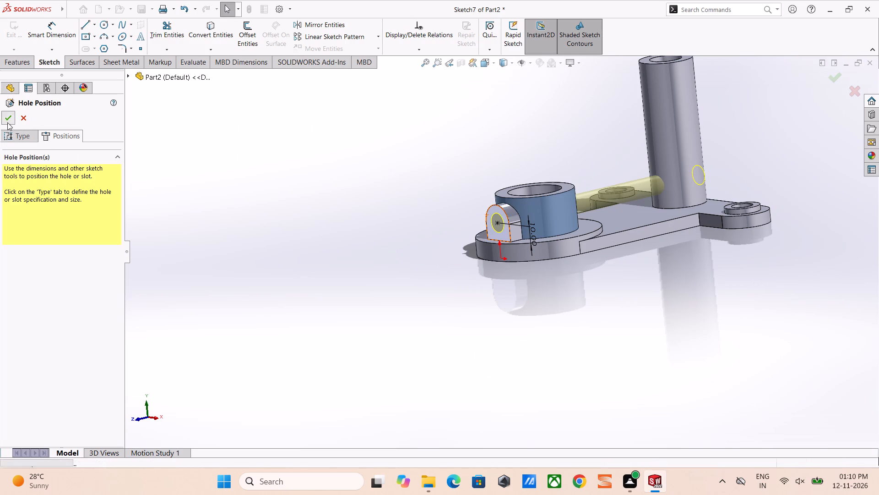
left_click(488, 139)
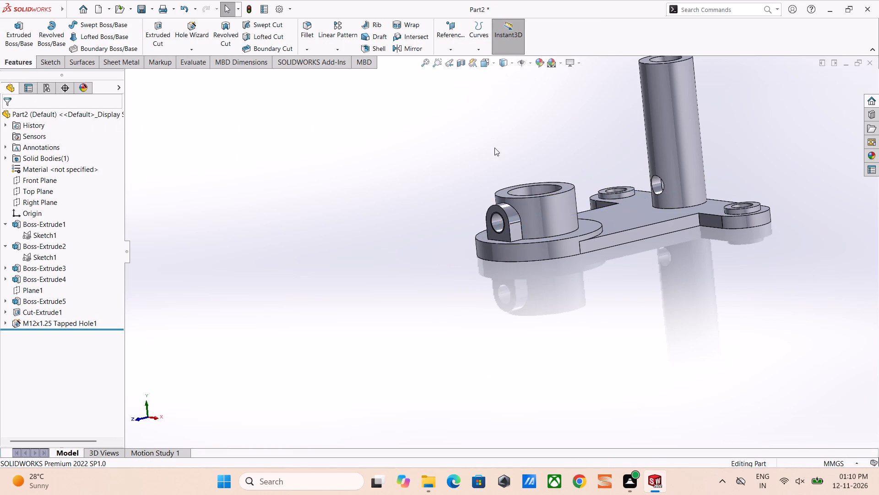
Edit the M12x1.25 tapped hole and change its end condition to Up To Next.
scroll(551, 189, "down", 1)
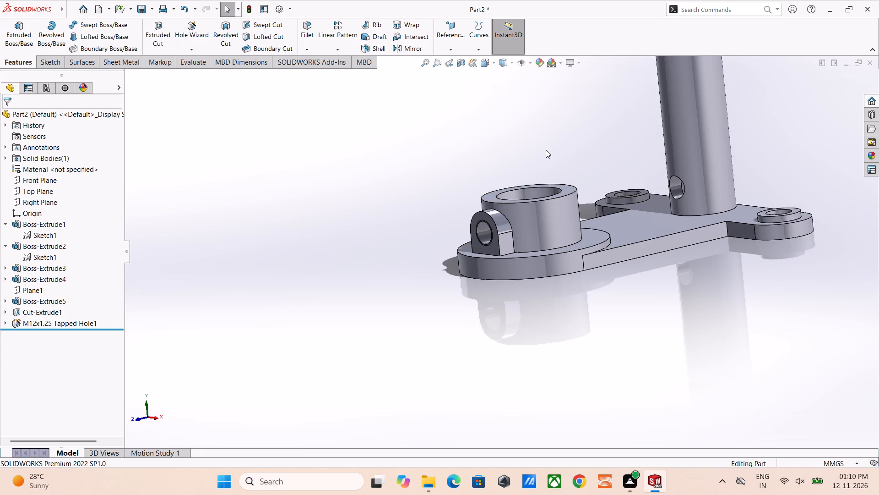
left_click(83, 323)
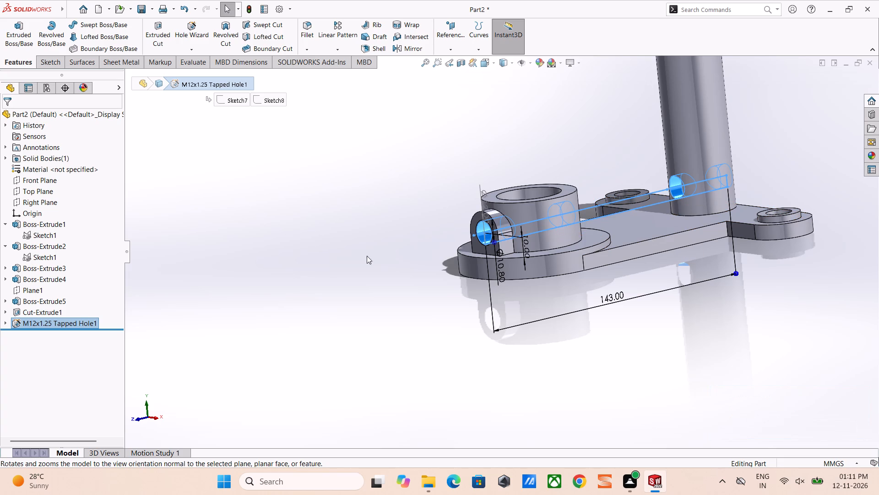
left_click(76, 322)
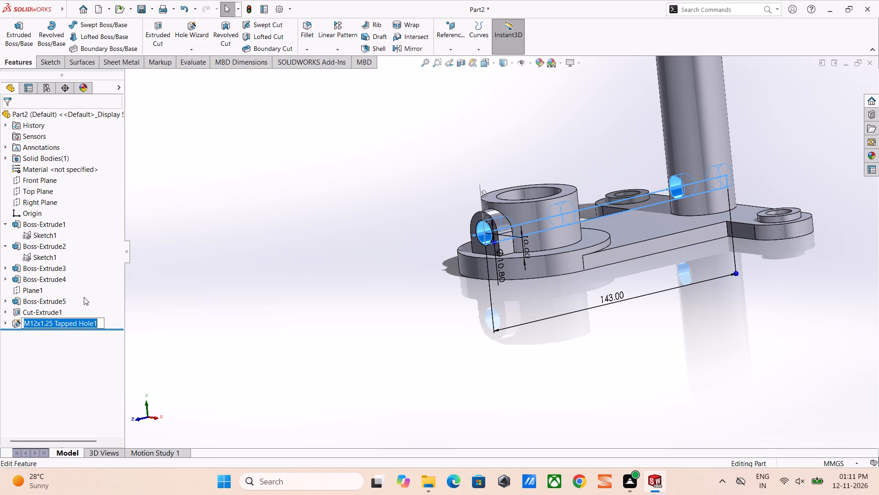
left_click(78, 358)
left_click(26, 321)
left_click(34, 297)
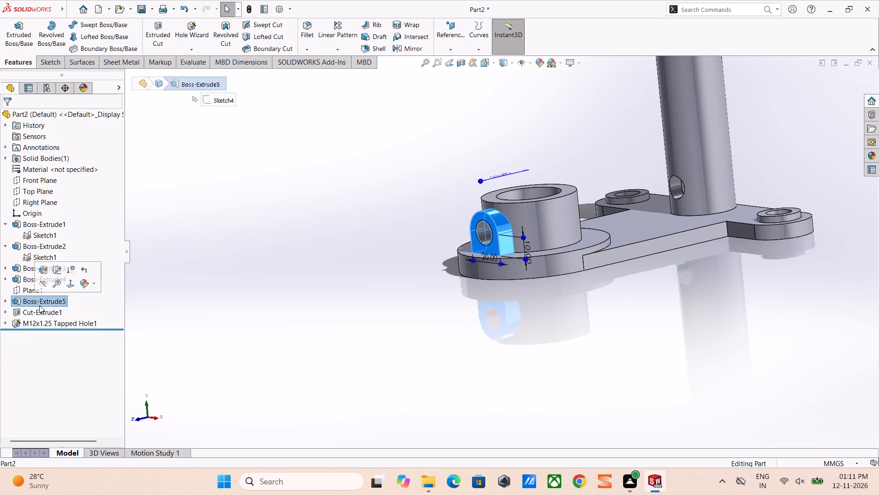
left_click(22, 320)
left_click(30, 299)
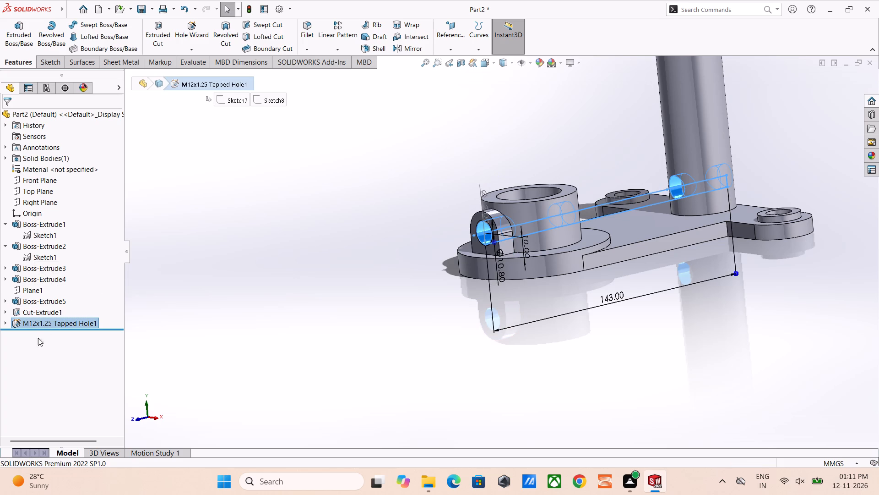
scroll(39, 343, "down", 5)
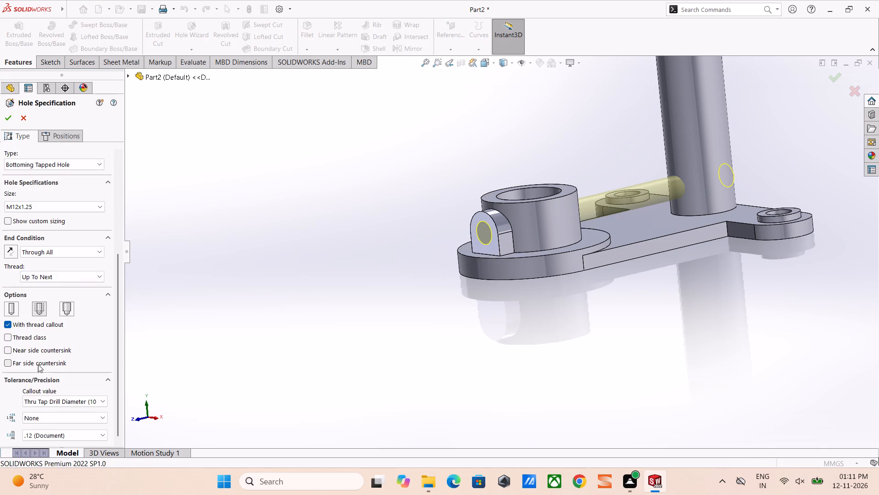
scroll(37, 365, "down", 3)
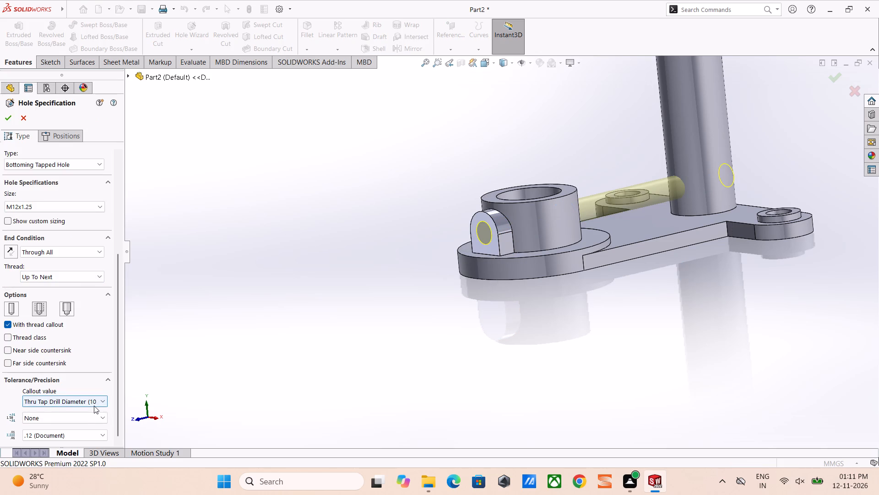
left_click(94, 406)
left_click(94, 406)
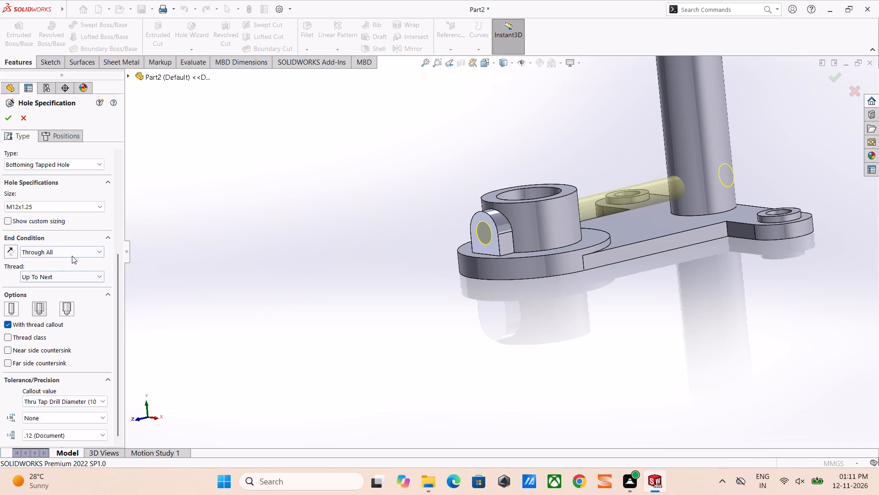
left_click(73, 253)
left_click(68, 277)
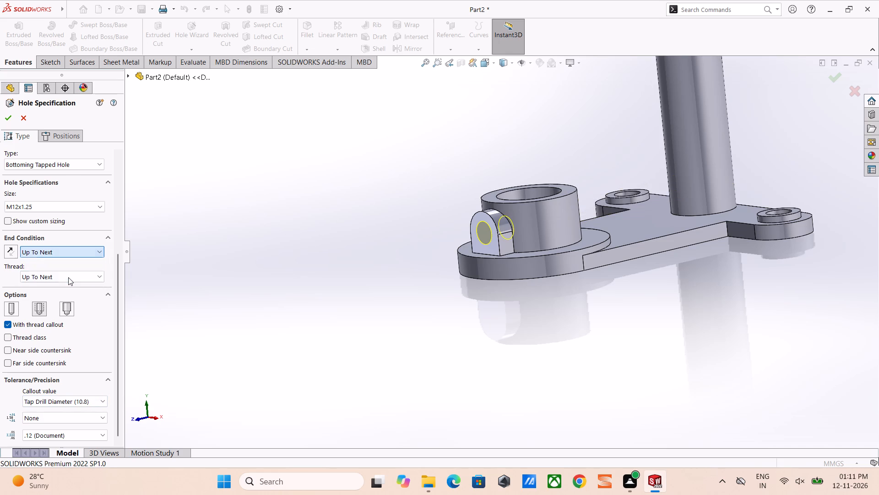
left_click(7, 121)
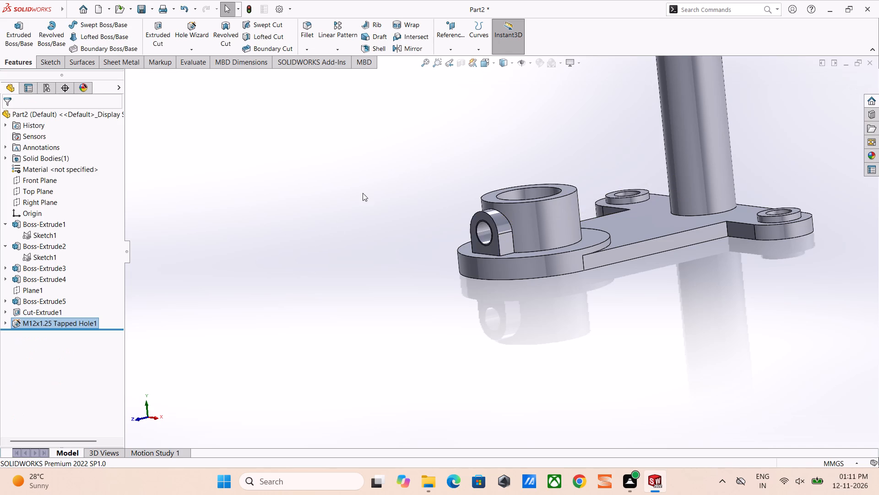
Examine the part from several angles and look closely at the tapped hole in the arched feature.
middle_click_drag(571, 229, 580, 333)
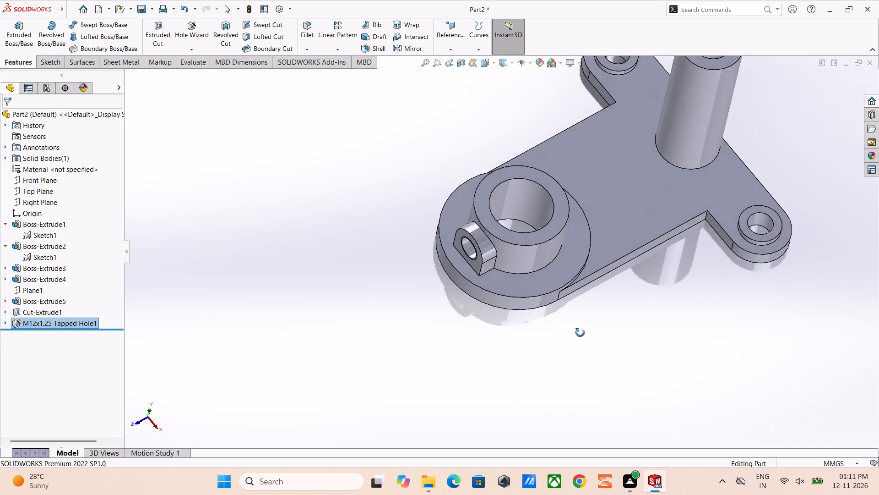
middle_click_drag(580, 333, 594, 294)
scroll(594, 294, "up", 2)
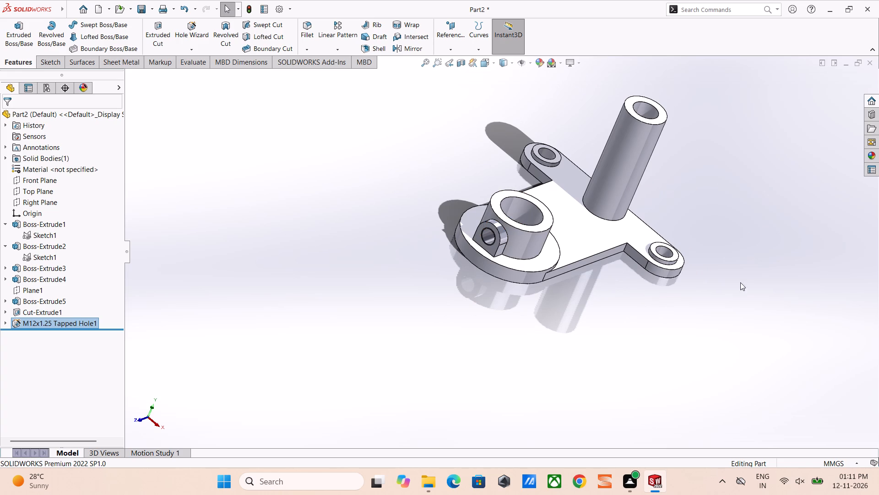
middle_click_drag(512, 307, 469, 329)
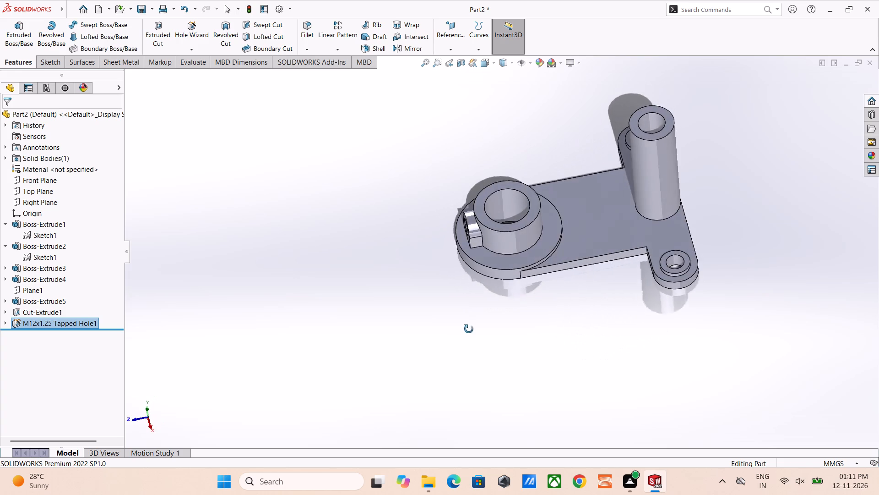
middle_click_drag(469, 329, 472, 335)
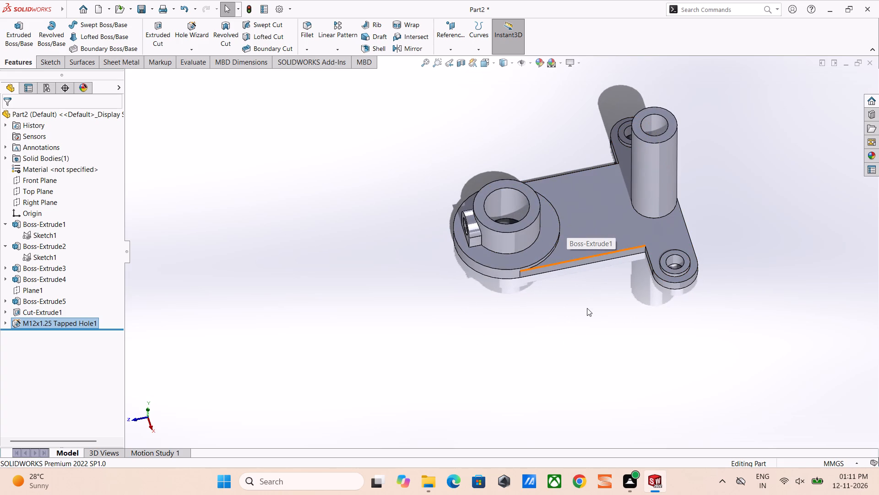
middle_click_drag(500, 232, 535, 206)
scroll(520, 216, "down", 1)
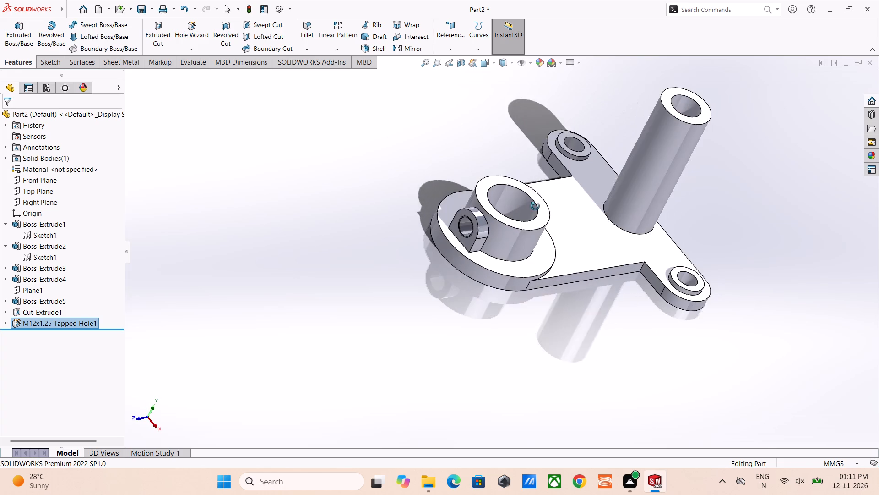
middle_click_drag(535, 206, 538, 204)
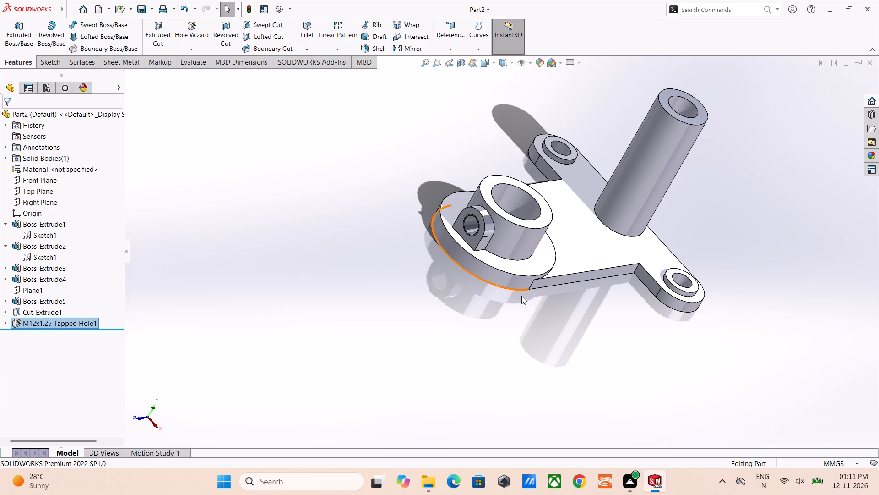
scroll(447, 162, "down", 5)
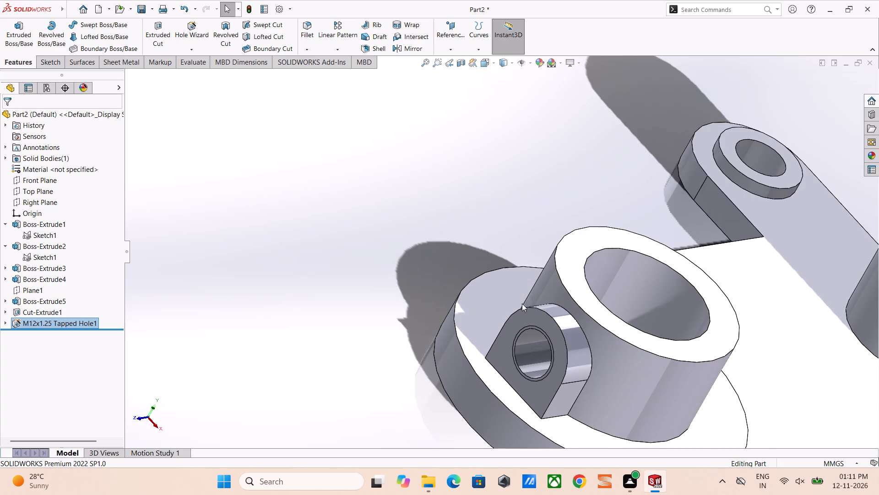
scroll(535, 344, "down", 4)
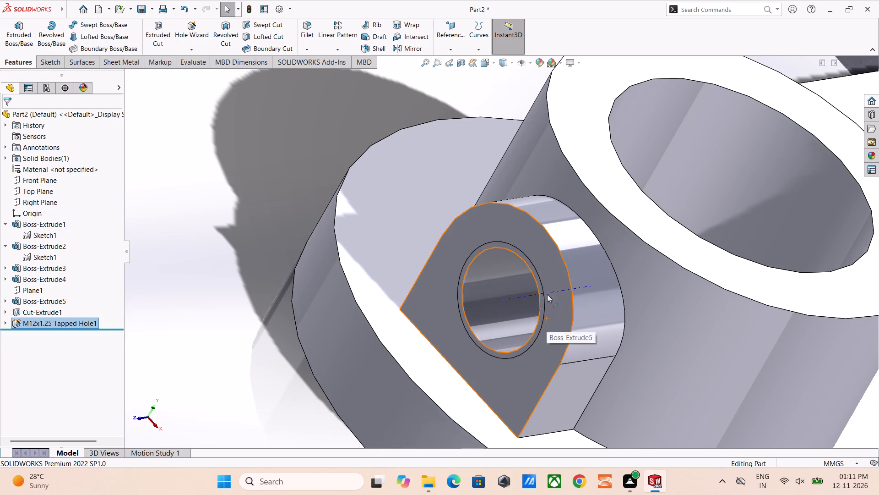
Turn on shaded cosmetic threads in the document's detailing properties.
left_click(279, 9)
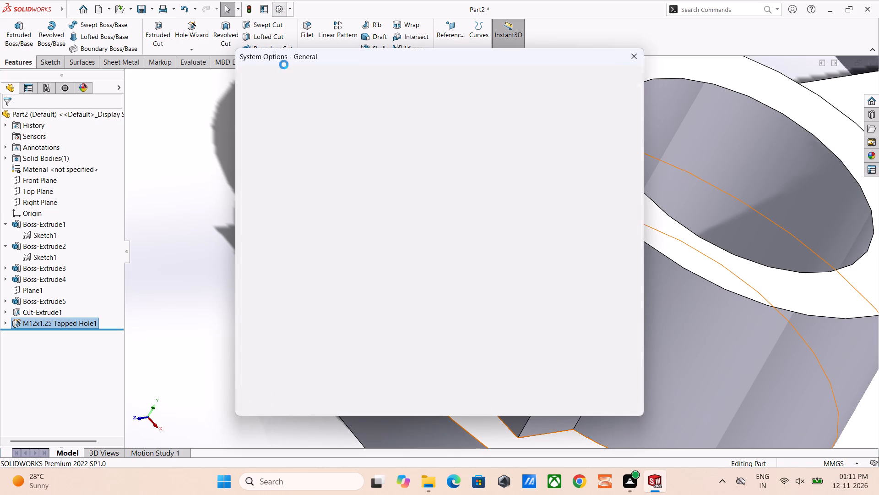
left_click(316, 82)
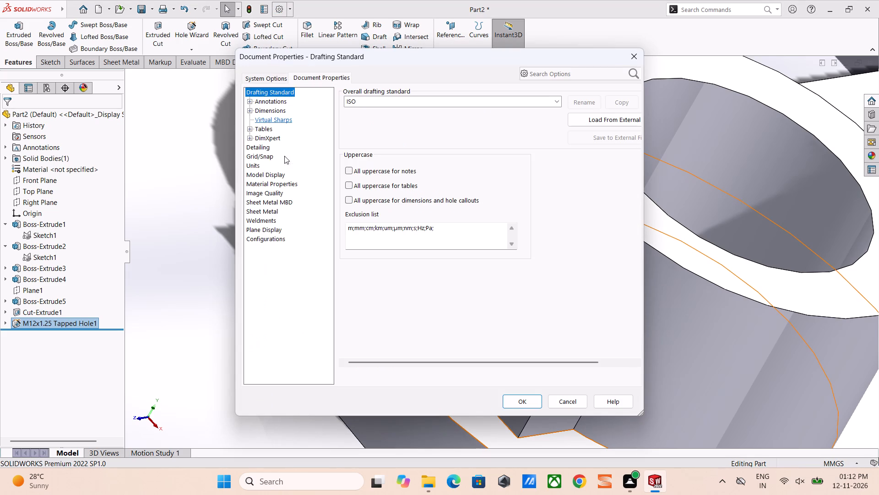
left_click(264, 148)
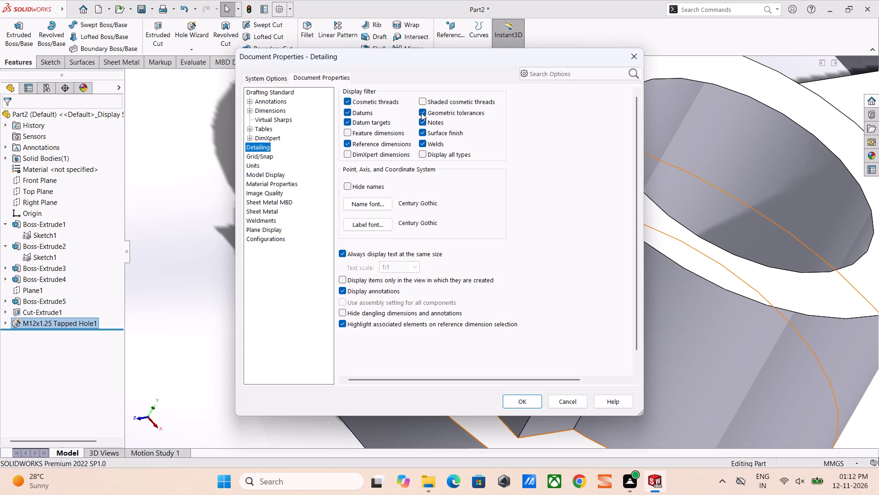
left_click(416, 98)
left_click(421, 99)
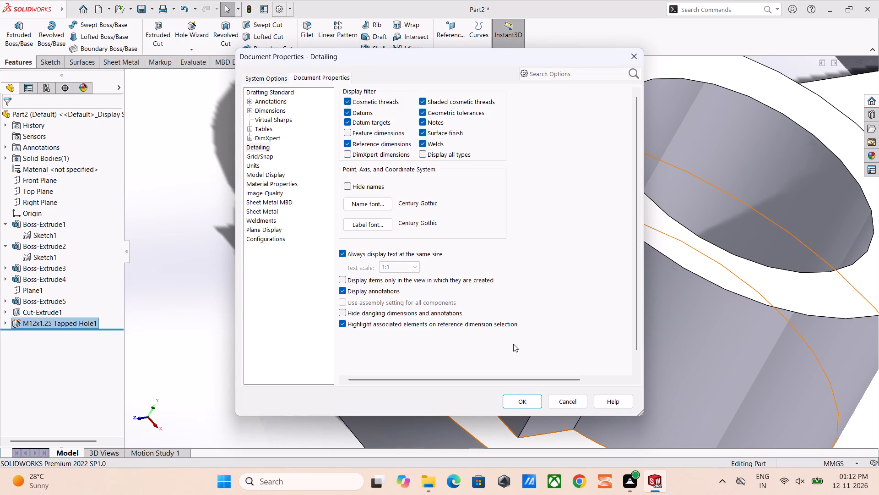
left_click(520, 400)
Sketch a sloping line about 67 mm long on the Right Plane, from the boss's top corner up to the post's near edge.
scroll(538, 309, "up", 2)
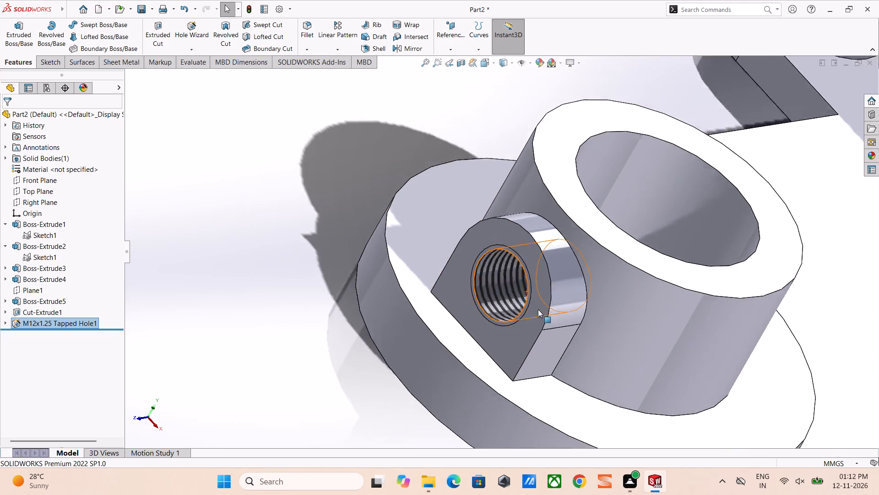
scroll(538, 309, "up", 3)
middle_click_drag(582, 268, 575, 245)
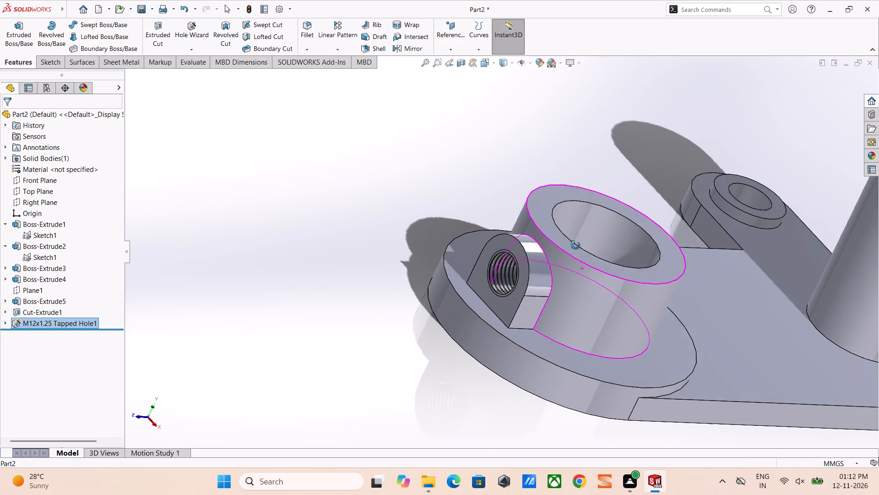
middle_click_drag(575, 245, 576, 246)
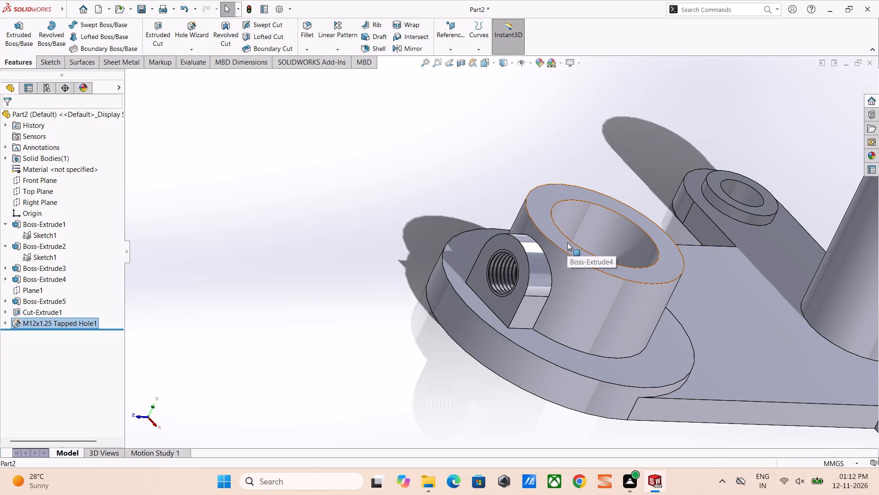
left_click(54, 202)
left_click(61, 192)
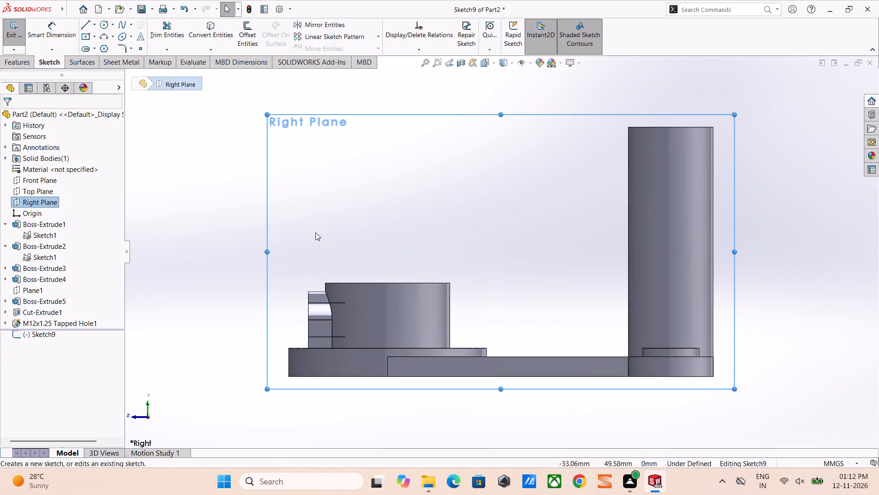
right_click_drag(510, 176, 442, 181)
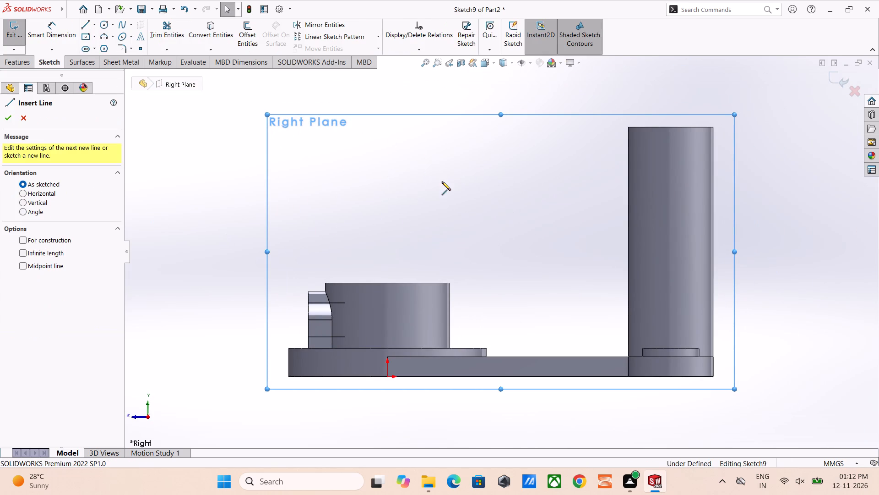
right_click_drag(442, 181, 441, 182)
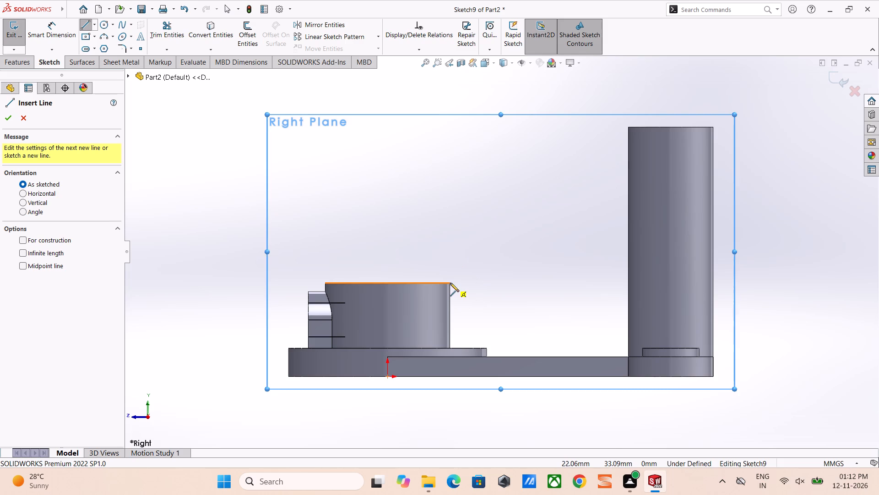
left_click(450, 283)
left_click(629, 217)
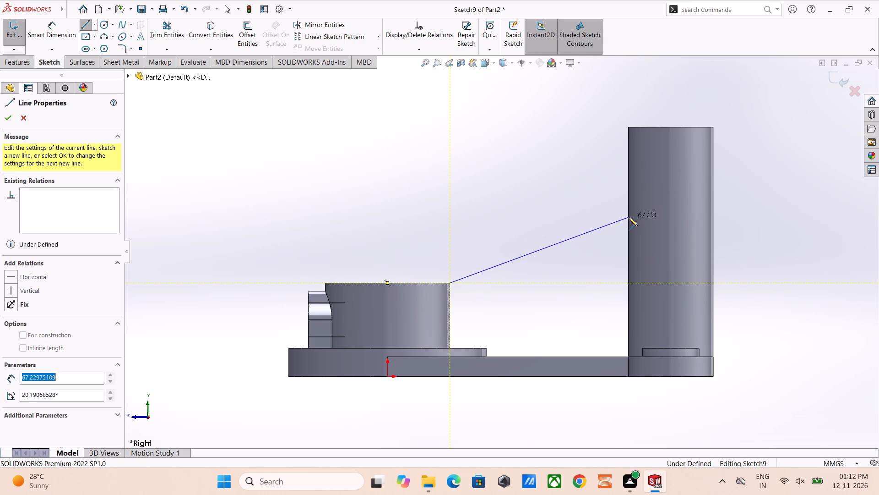
right_click(572, 216)
left_click(601, 221)
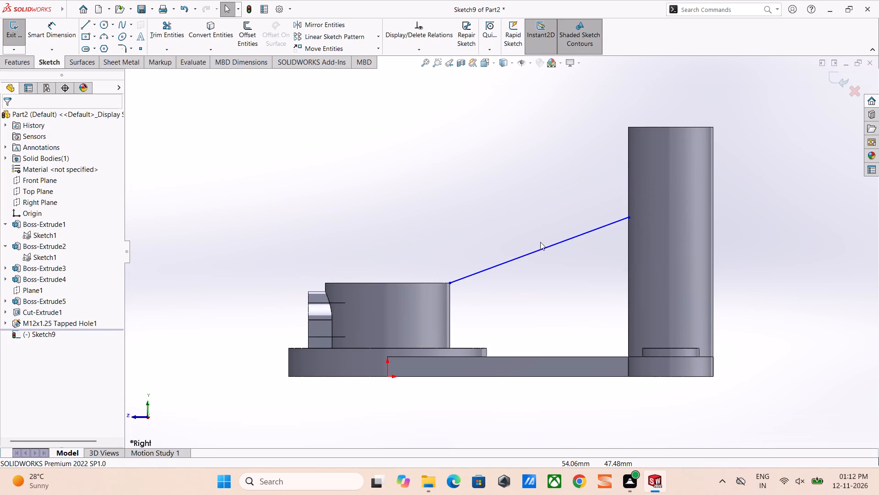
Make the sloping line's upper endpoint coincident with the post's silhouette edge.
left_click(451, 281)
left_click(449, 257)
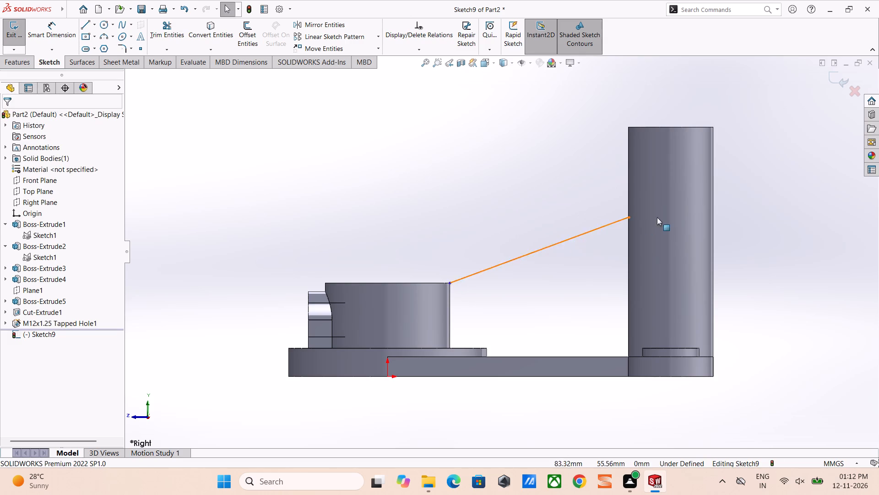
left_click(628, 184, "ctrl")
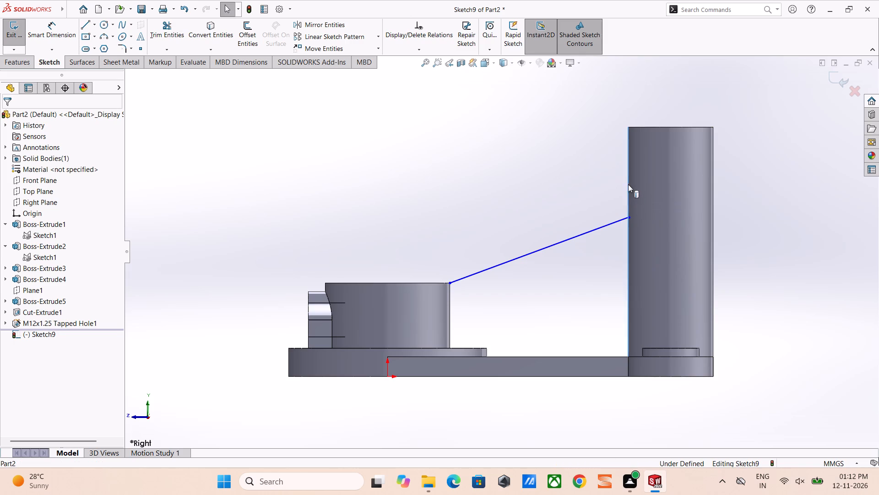
left_click(630, 218, "ctrl")
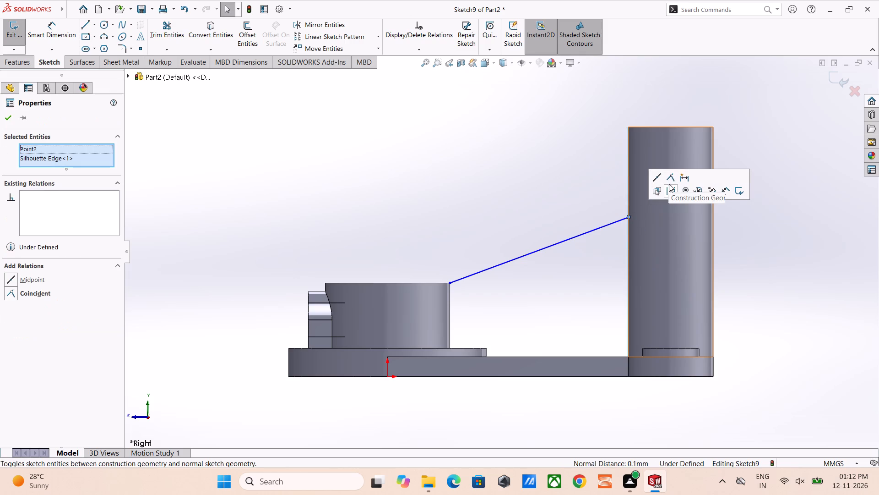
left_click(670, 177)
left_click(568, 197)
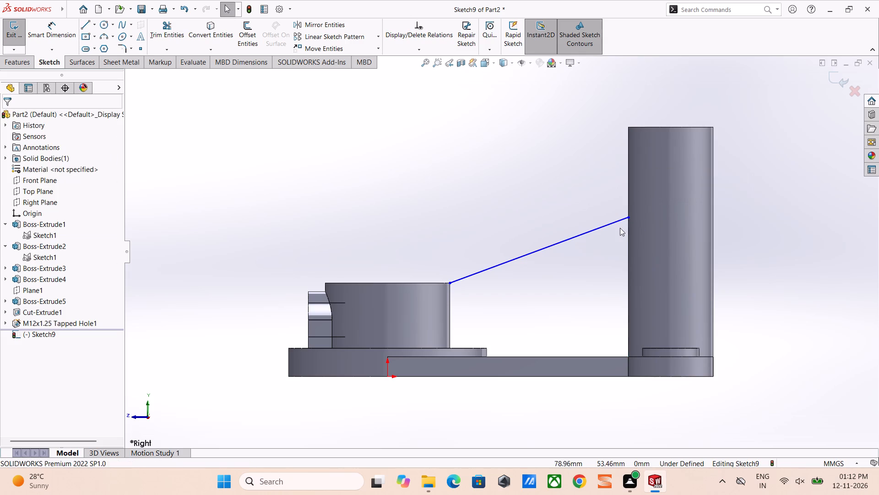
left_click(630, 217)
left_click(595, 209)
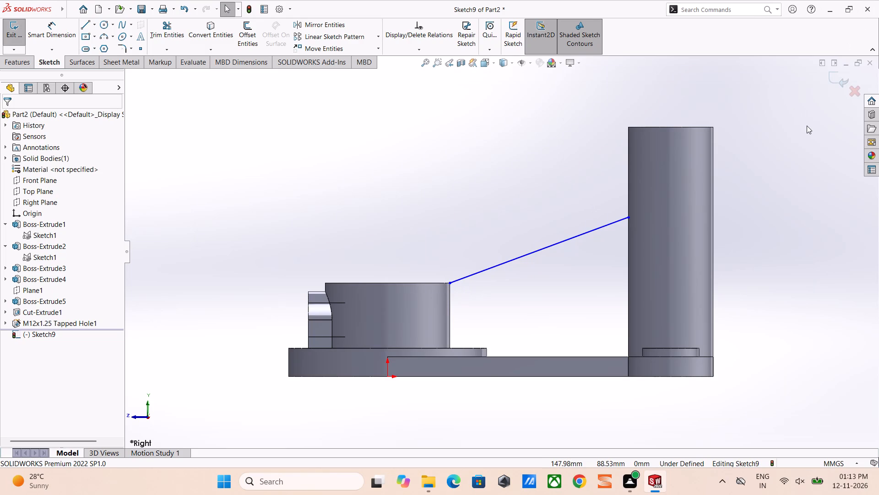
Dimension the line's upper endpoint at 42 mm above the base plate's top edge.
right_click_drag(607, 341, 597, 231)
left_click(605, 355)
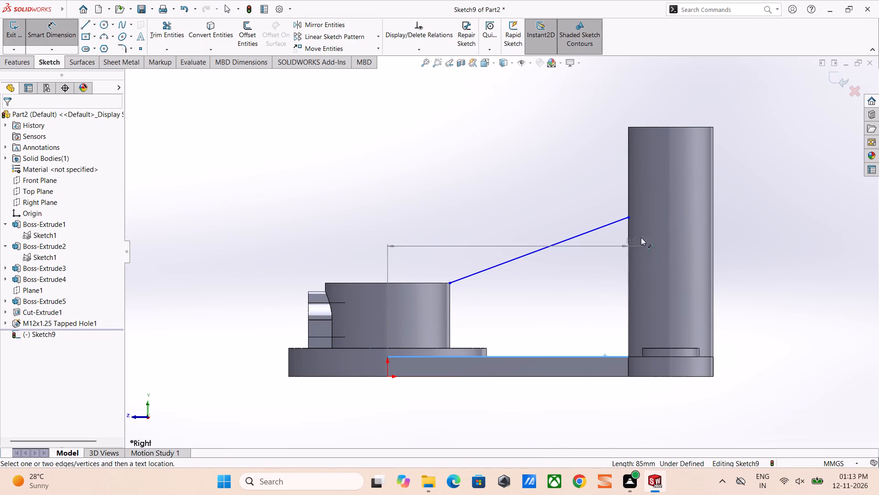
left_click(629, 217)
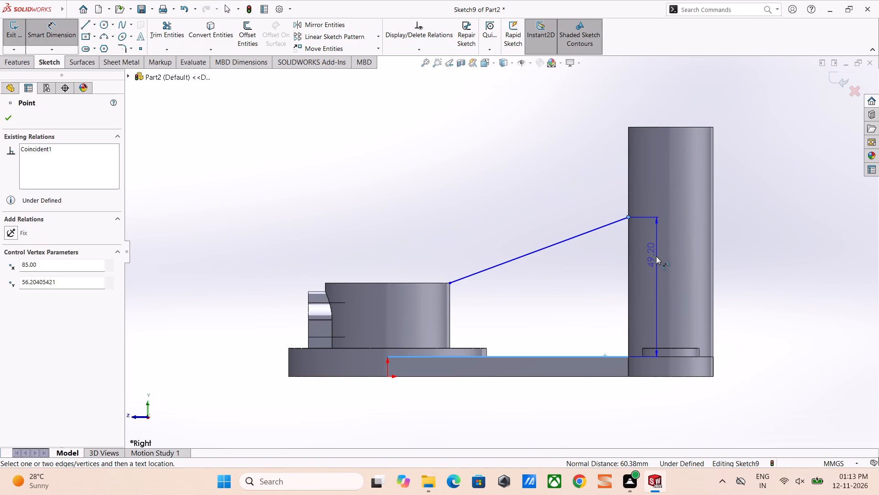
left_click(655, 258)
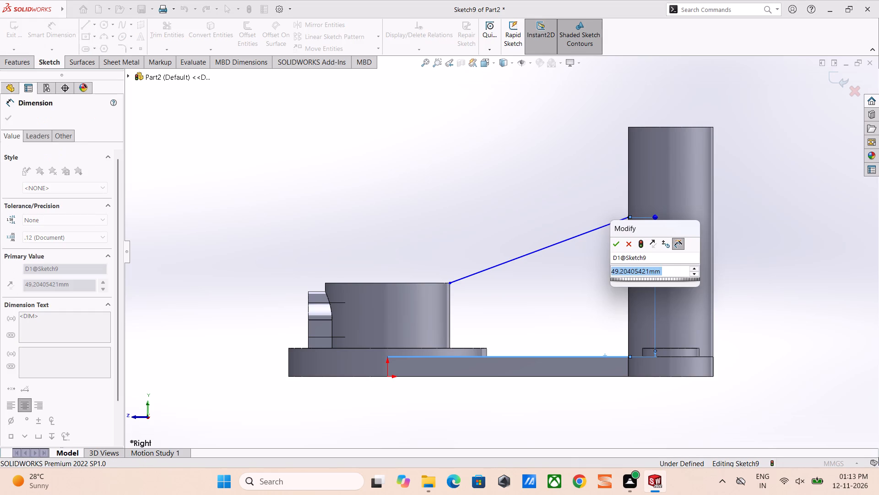
type("42")
key("Return")
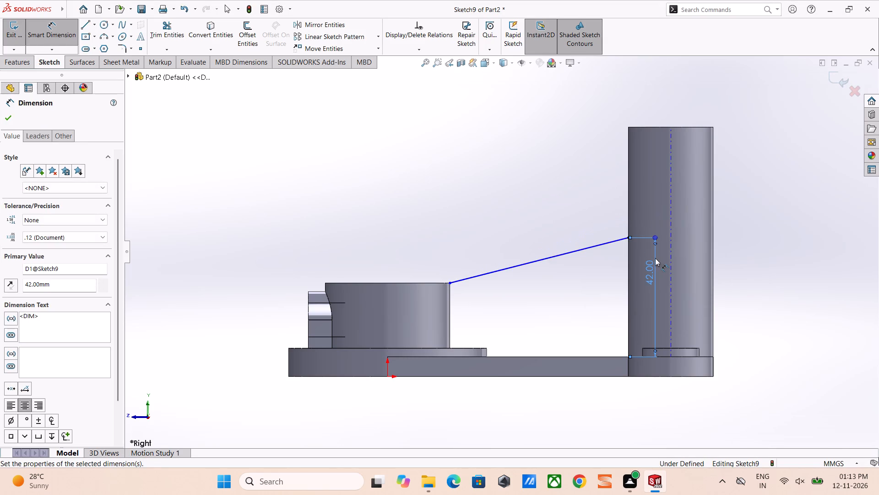
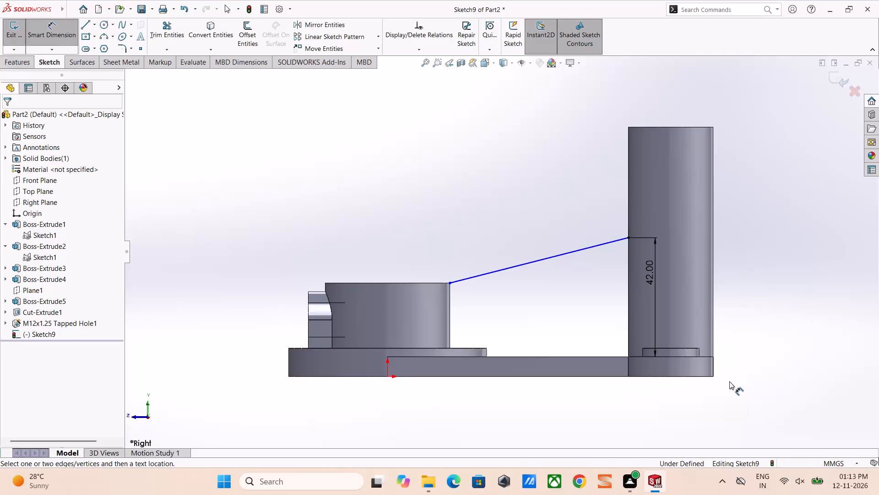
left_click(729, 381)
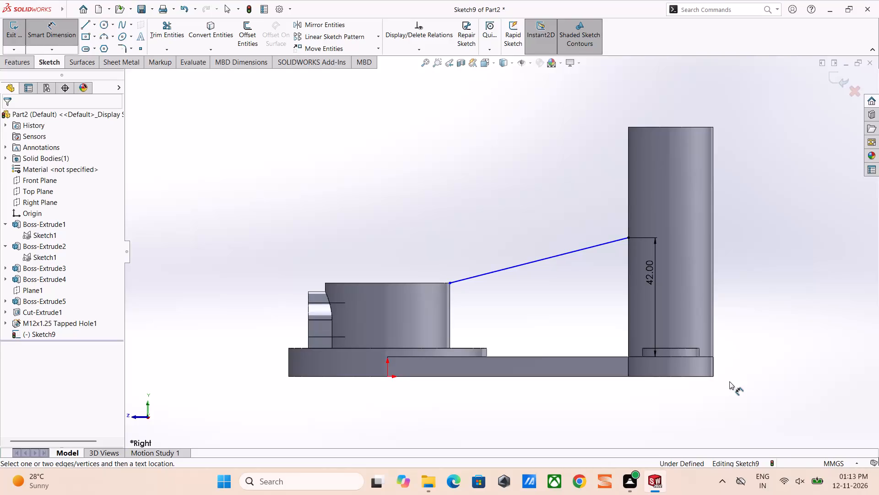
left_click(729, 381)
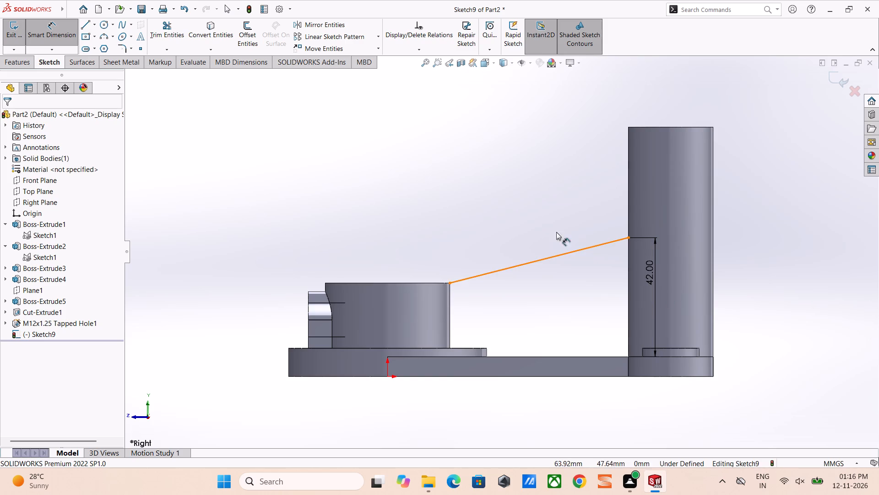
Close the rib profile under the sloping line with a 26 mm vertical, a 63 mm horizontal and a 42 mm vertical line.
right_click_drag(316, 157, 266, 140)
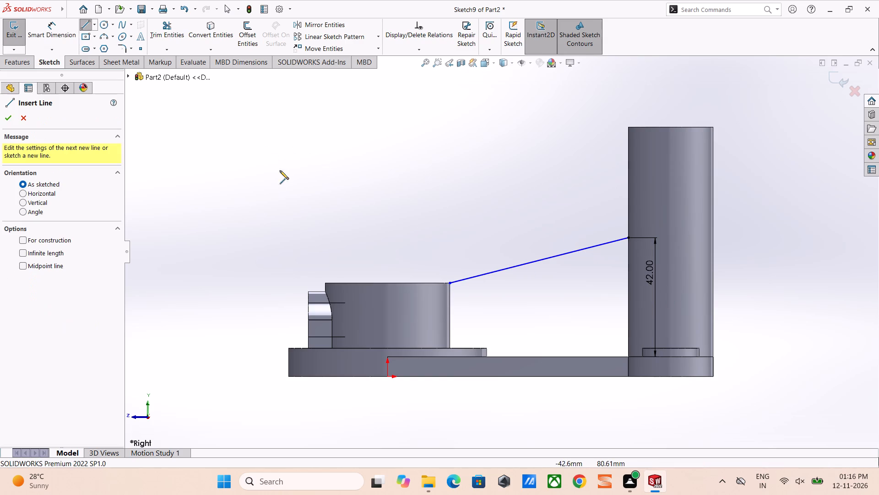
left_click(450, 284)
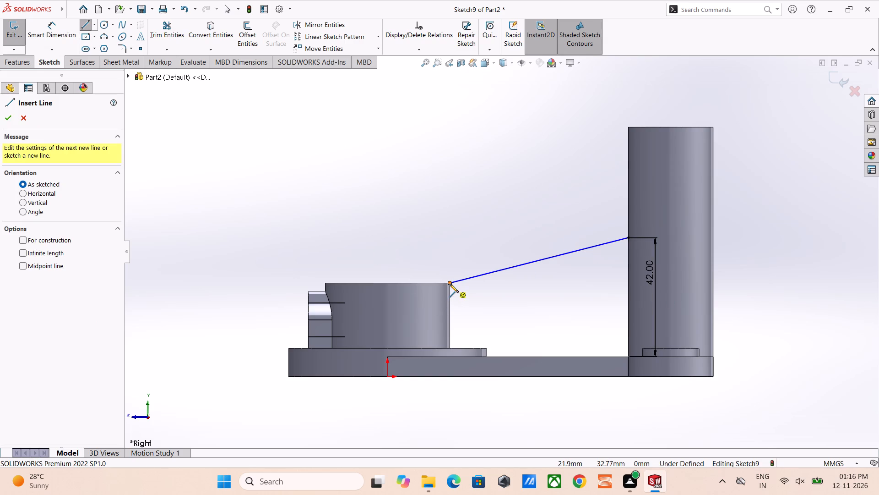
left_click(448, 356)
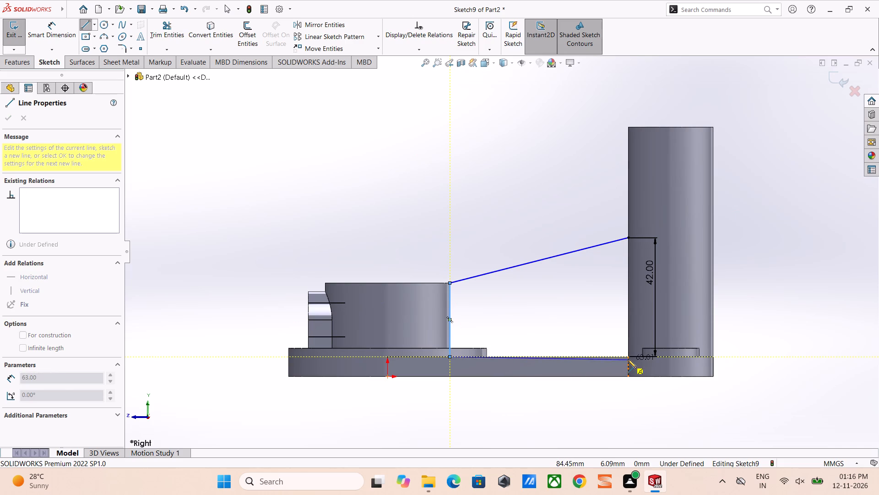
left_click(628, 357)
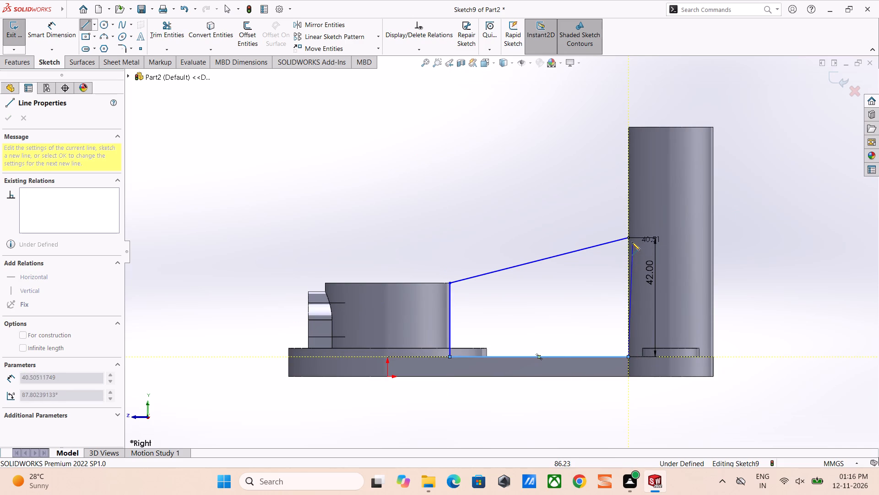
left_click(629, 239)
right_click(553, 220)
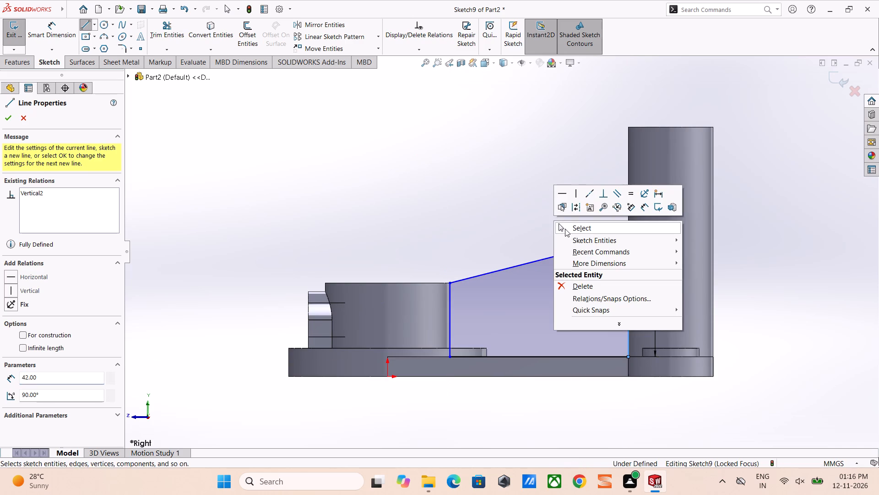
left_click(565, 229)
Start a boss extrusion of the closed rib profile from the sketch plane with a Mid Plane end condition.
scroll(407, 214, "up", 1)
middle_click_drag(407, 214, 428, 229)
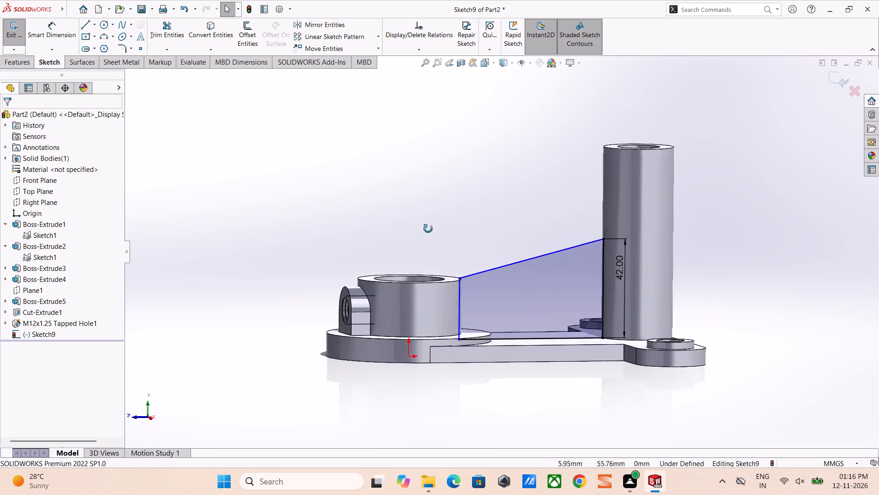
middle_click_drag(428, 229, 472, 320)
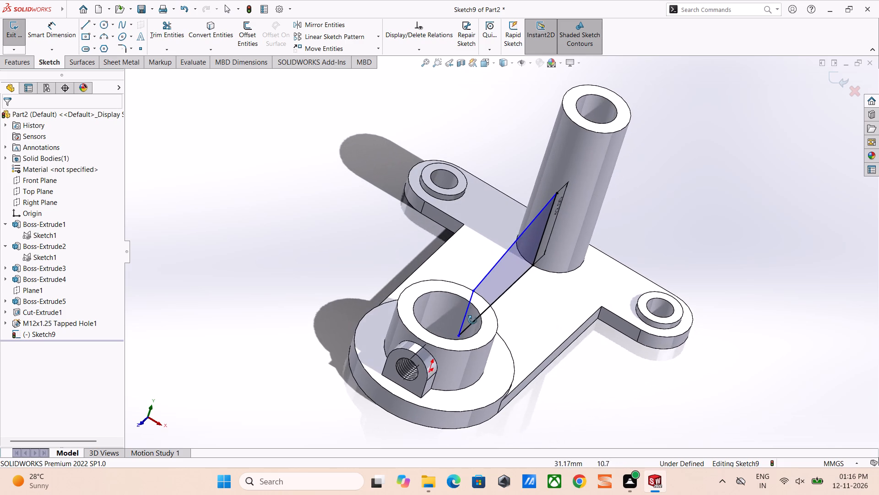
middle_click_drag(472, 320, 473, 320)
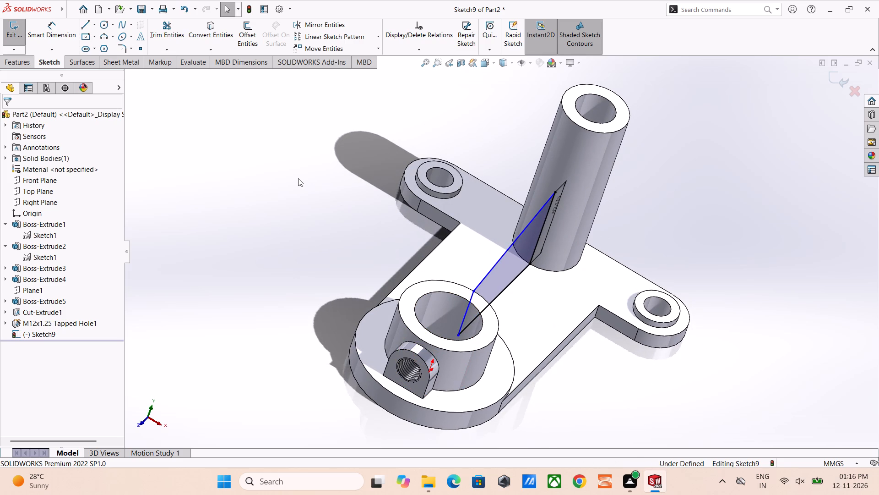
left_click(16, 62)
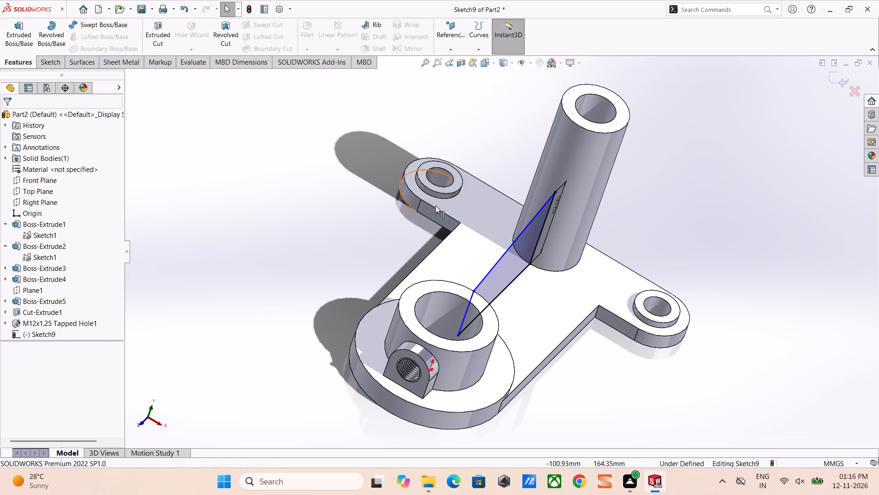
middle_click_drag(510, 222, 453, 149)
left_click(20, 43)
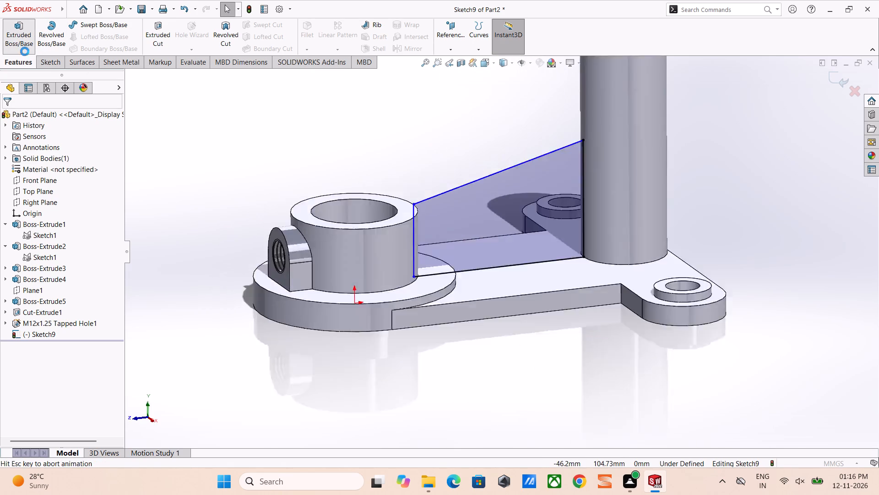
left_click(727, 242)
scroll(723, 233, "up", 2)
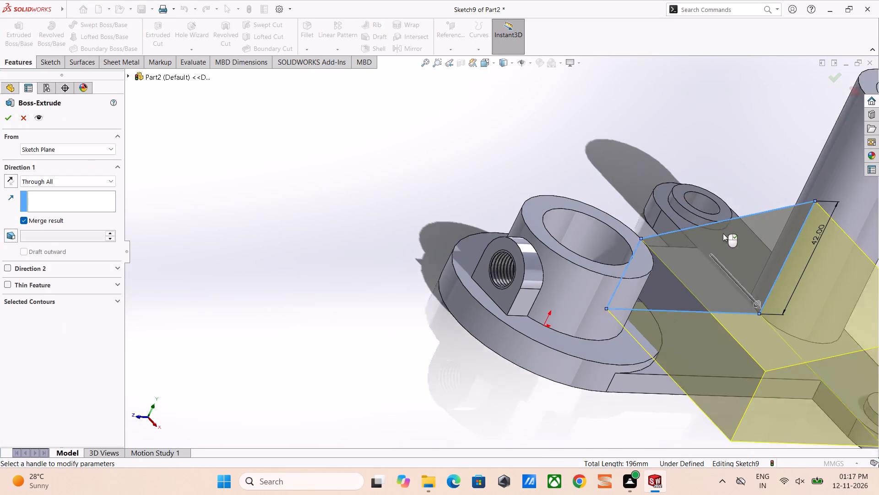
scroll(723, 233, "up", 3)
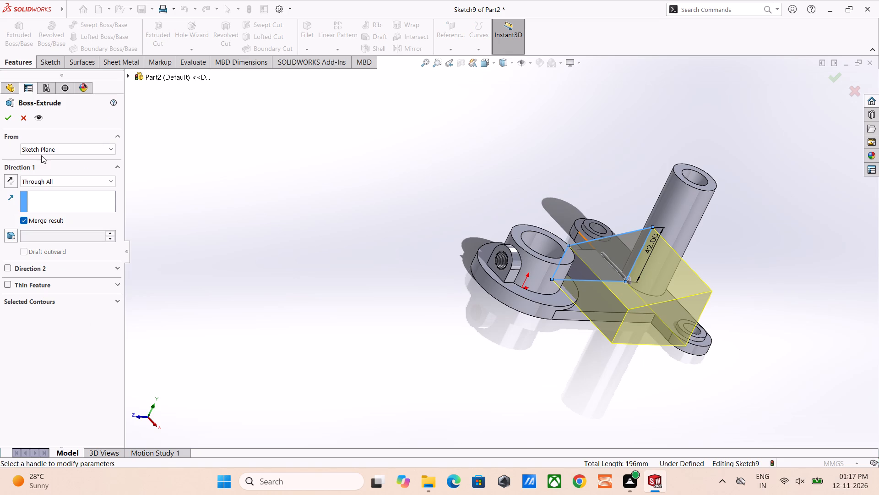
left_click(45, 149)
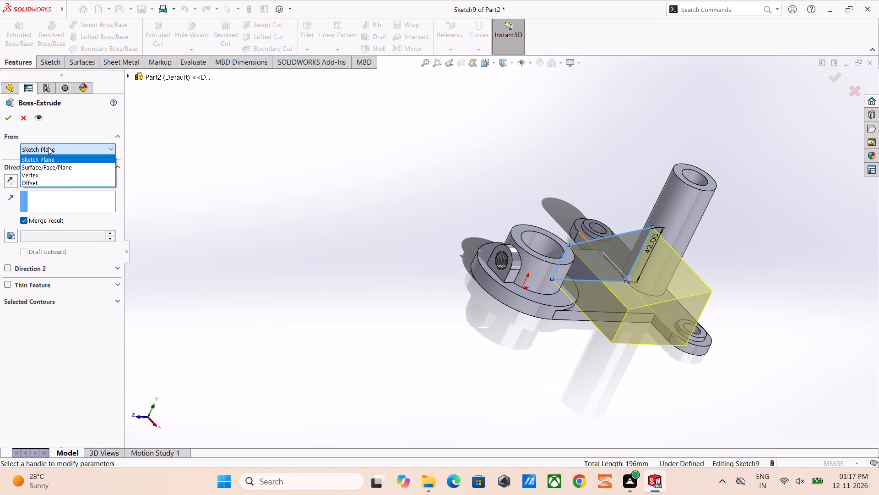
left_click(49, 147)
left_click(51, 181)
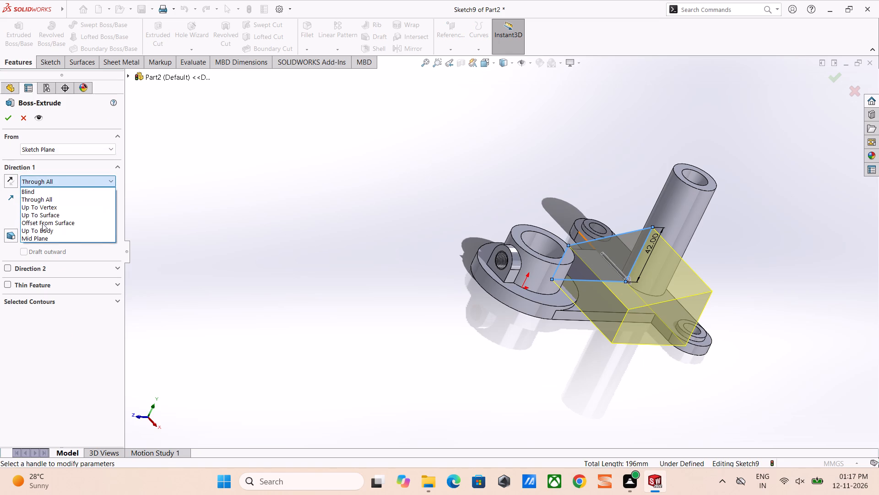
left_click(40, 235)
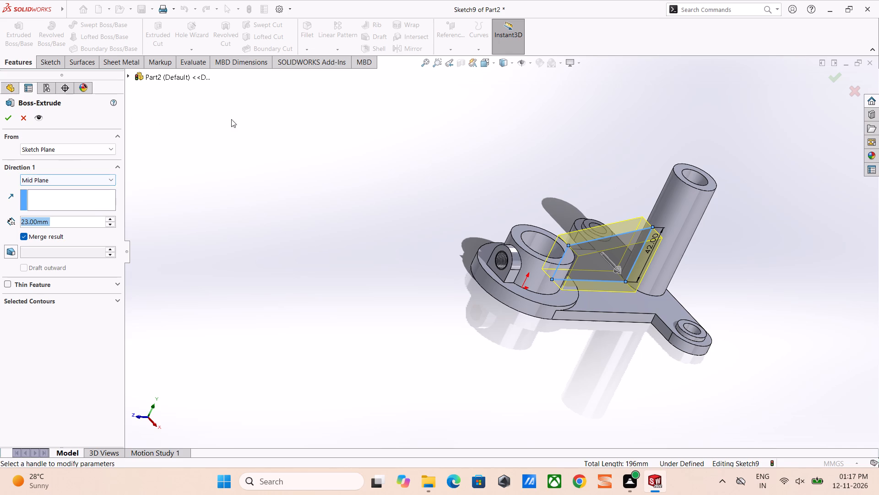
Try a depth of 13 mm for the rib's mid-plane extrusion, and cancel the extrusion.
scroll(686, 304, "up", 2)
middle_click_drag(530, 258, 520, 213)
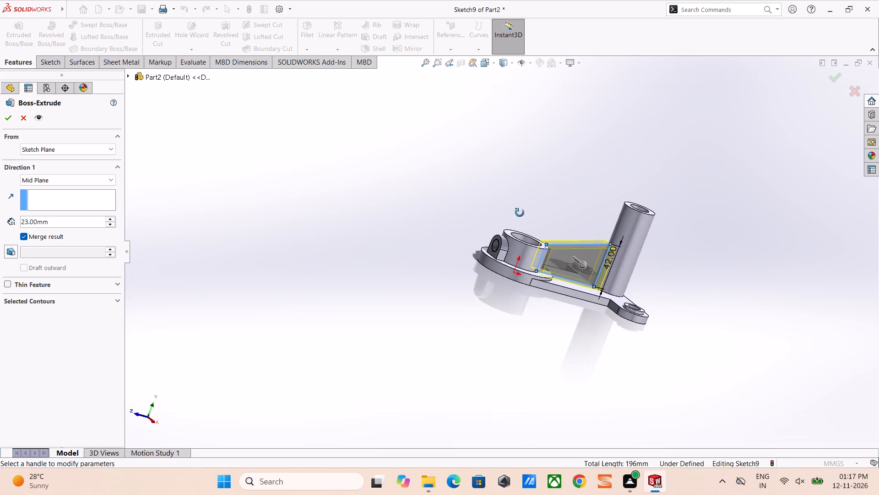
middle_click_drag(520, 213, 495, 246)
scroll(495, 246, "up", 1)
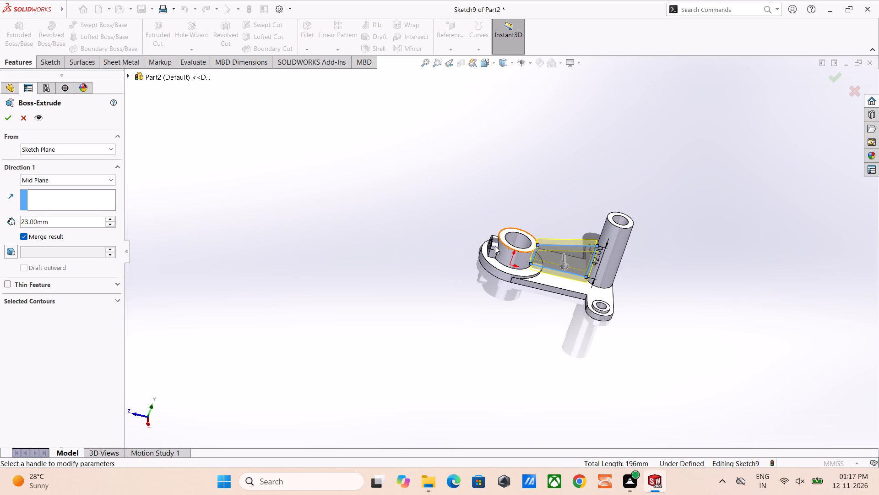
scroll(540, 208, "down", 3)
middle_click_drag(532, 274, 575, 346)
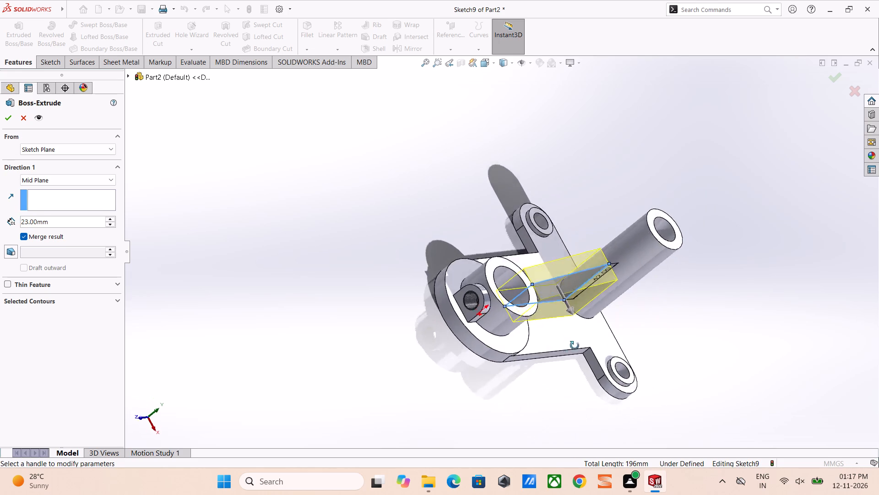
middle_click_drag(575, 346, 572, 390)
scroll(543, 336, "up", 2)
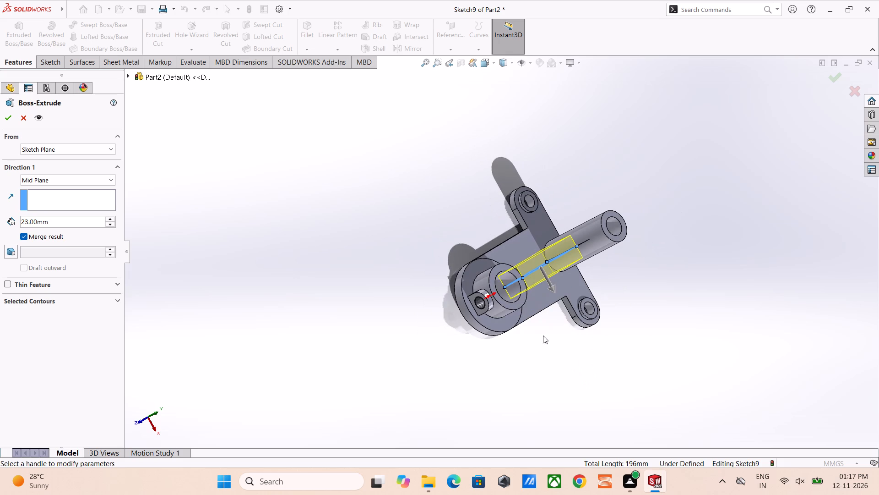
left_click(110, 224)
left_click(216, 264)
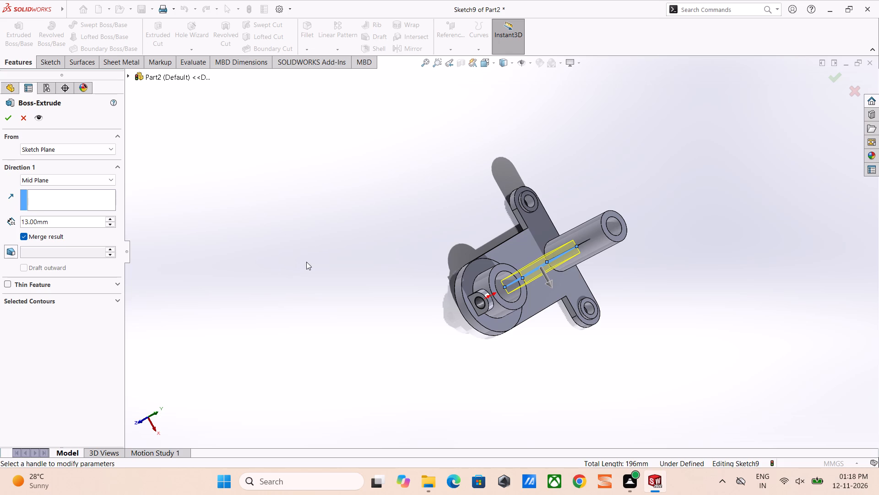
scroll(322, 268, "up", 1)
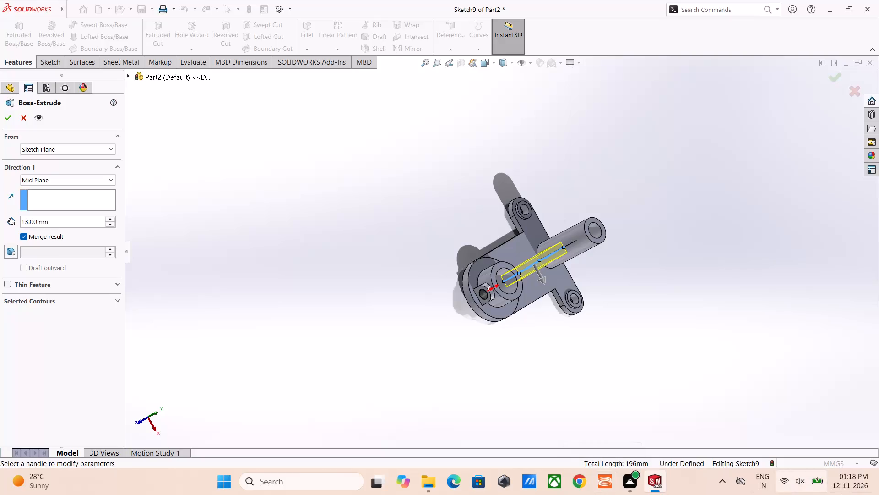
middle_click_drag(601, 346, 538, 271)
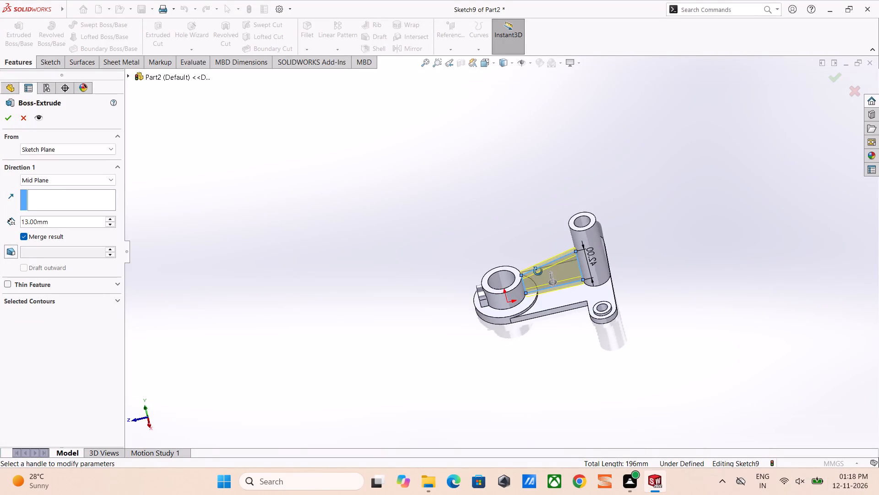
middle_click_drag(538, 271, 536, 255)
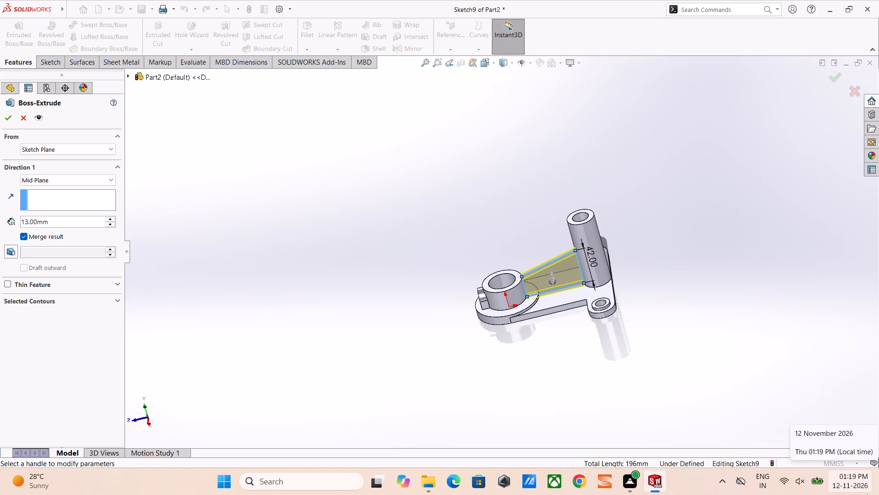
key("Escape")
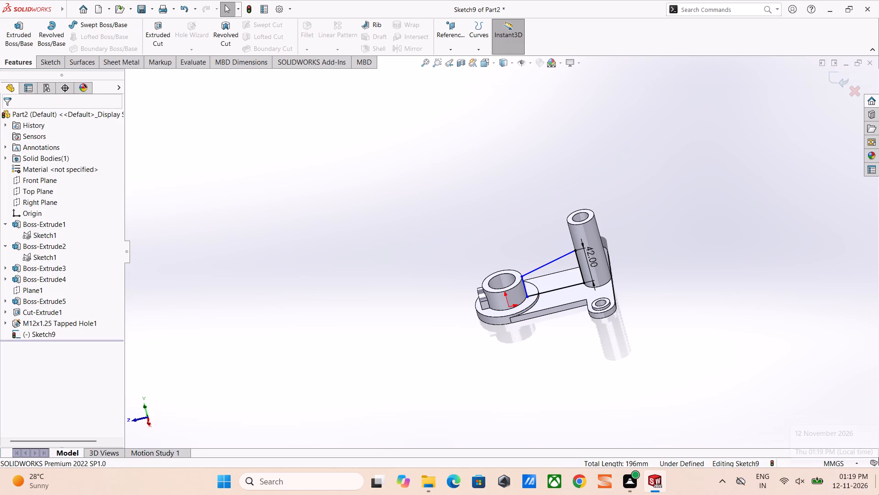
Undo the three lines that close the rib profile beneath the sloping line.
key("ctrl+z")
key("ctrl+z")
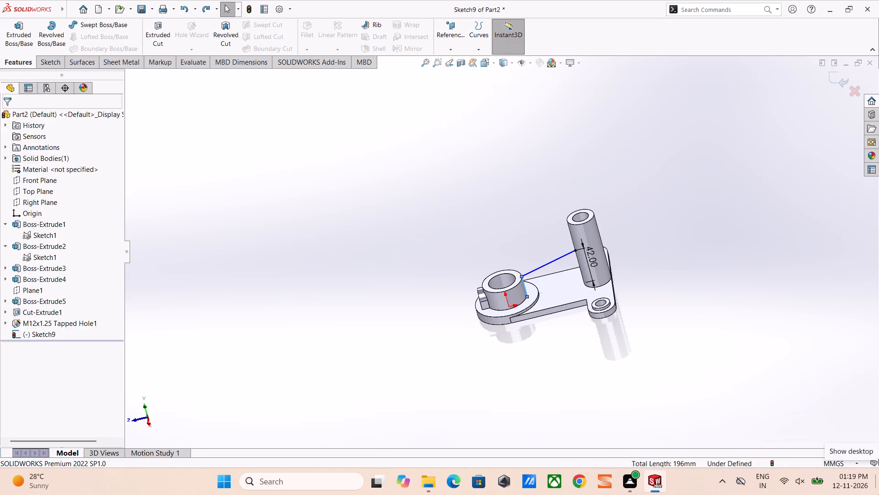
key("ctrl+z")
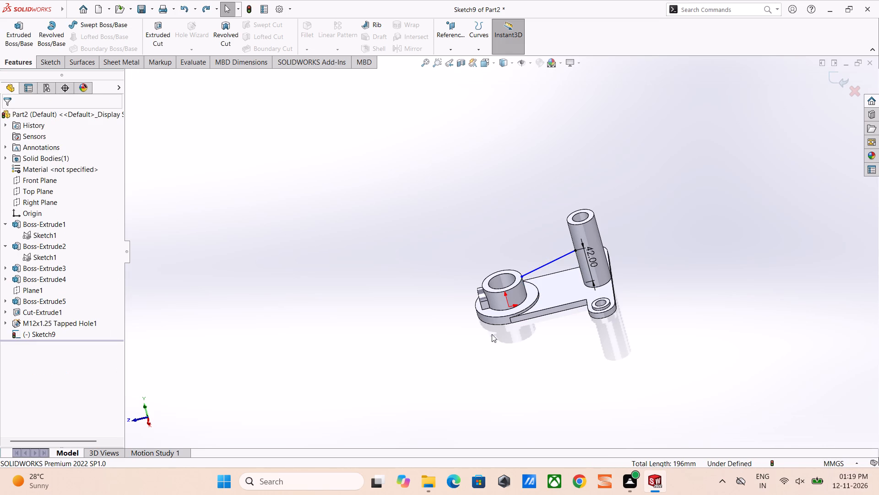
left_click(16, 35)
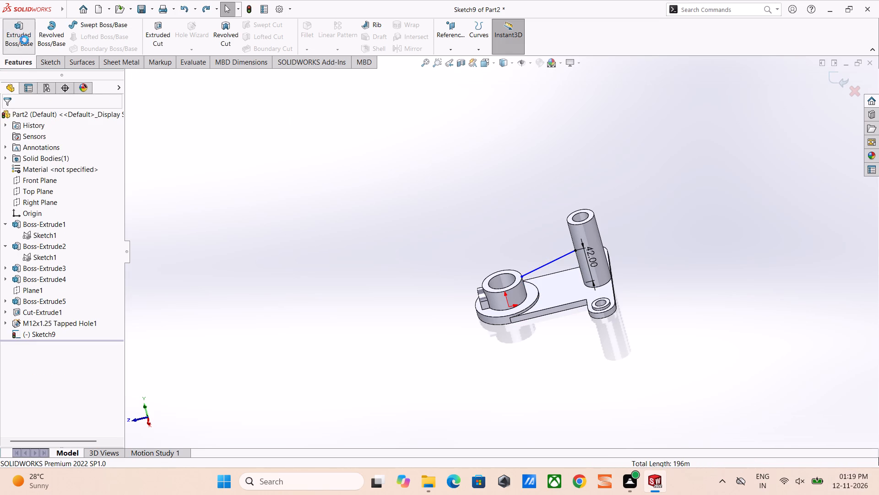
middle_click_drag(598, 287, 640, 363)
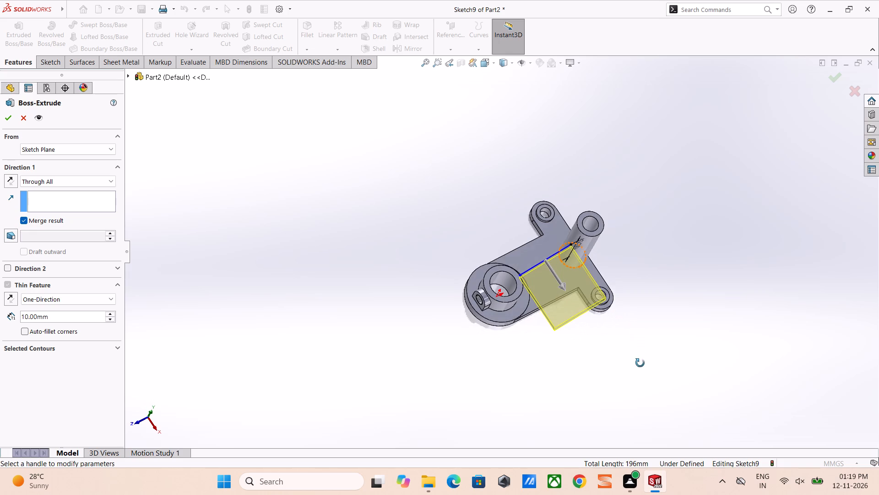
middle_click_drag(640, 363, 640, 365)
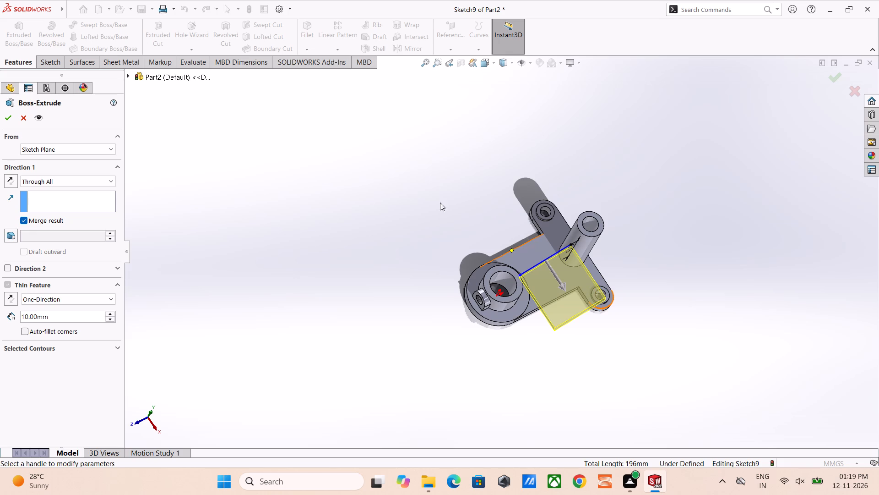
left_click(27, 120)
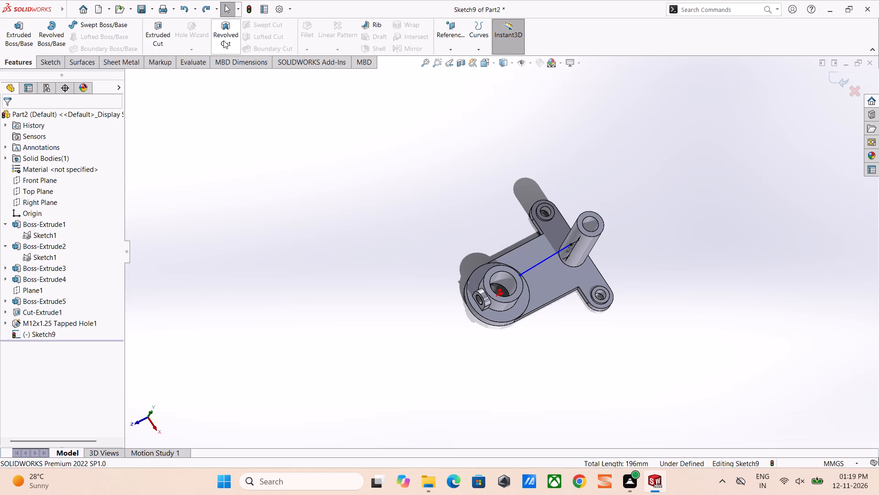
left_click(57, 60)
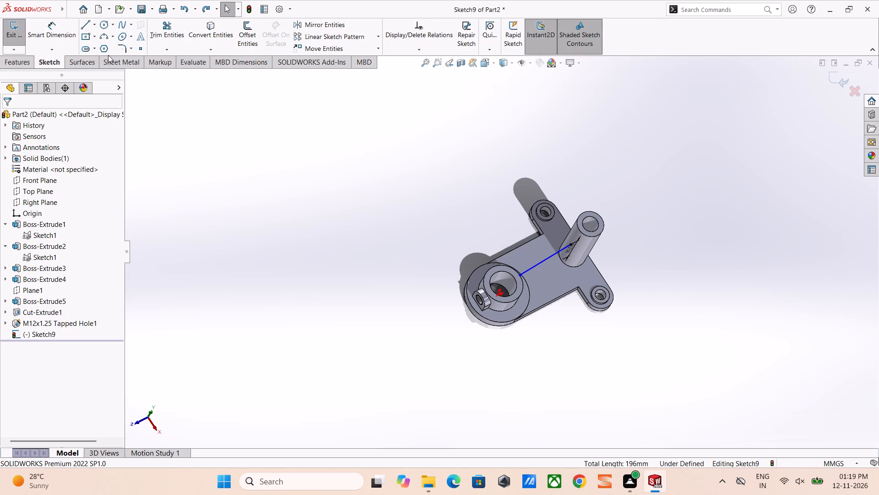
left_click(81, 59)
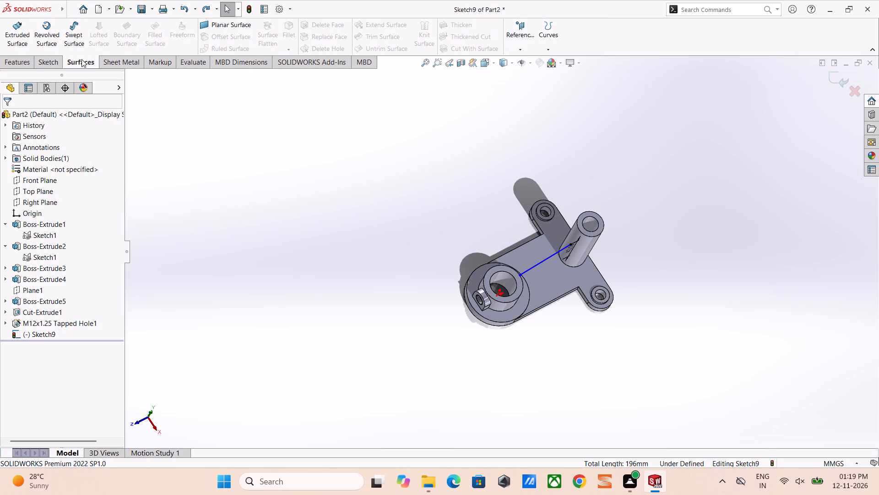
Create an 8 mm thick rib, centred on the sketch, from the sloping line down to the base between the boss and post.
left_click(54, 61)
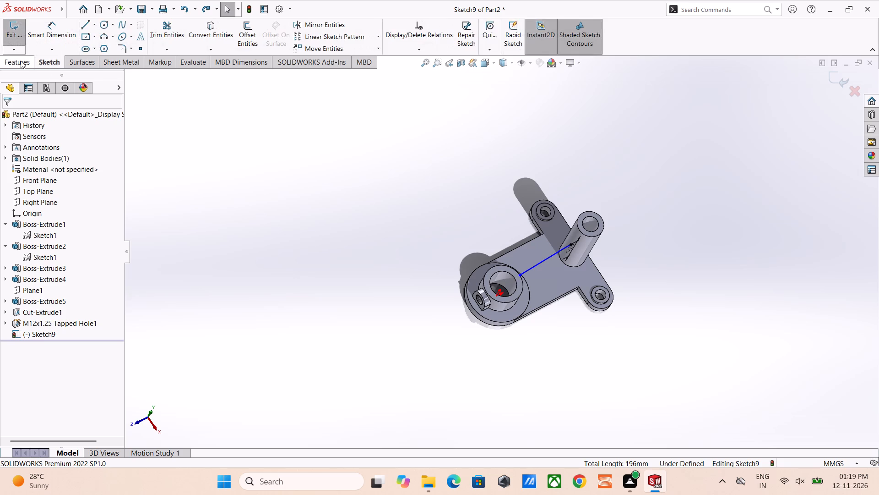
left_click(21, 60)
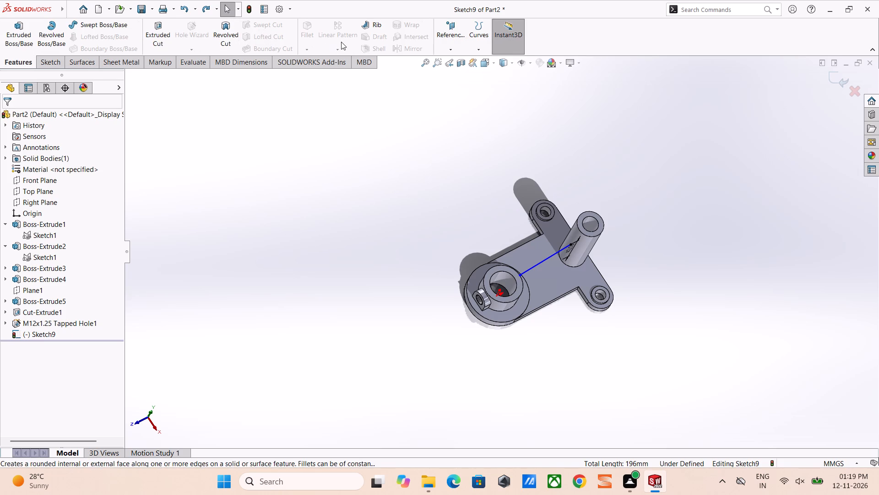
left_click(364, 28)
middle_click_drag(663, 300, 618, 232)
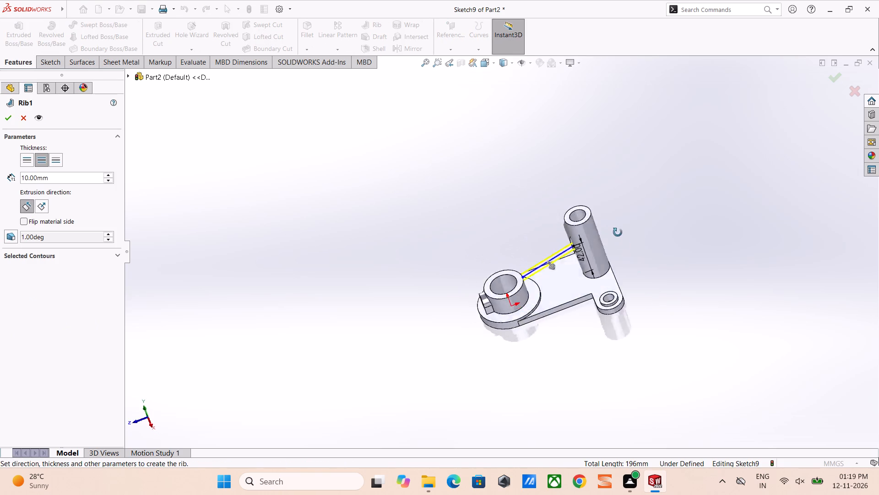
middle_click_drag(618, 232, 607, 211)
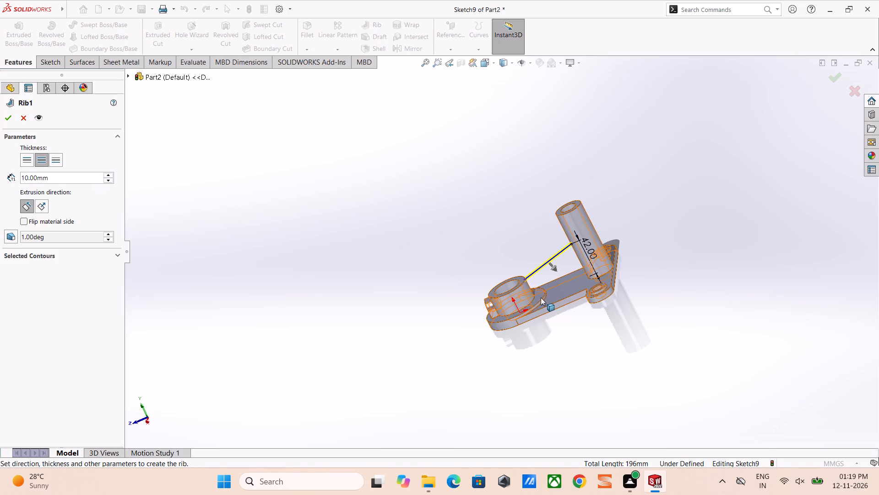
middle_click_drag(541, 297, 561, 332)
scroll(542, 298, "down", 1)
left_click(555, 288)
left_click(554, 287)
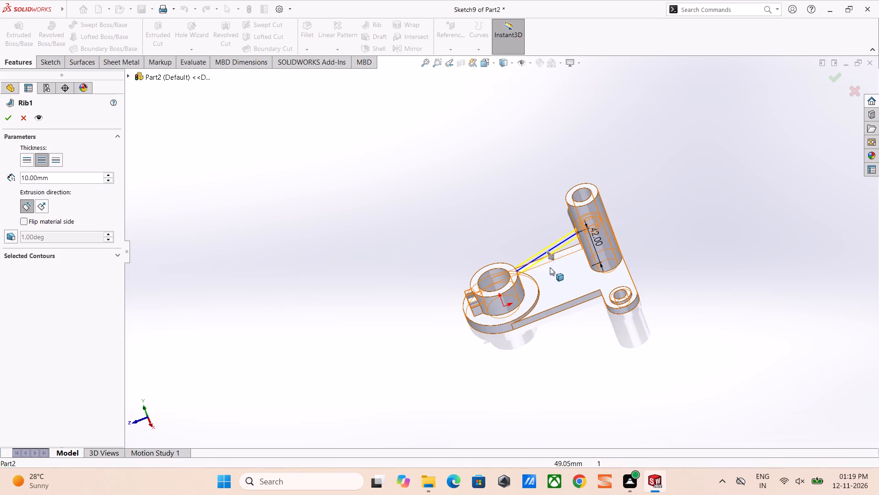
left_click_drag(548, 253, 556, 260)
left_click(543, 240)
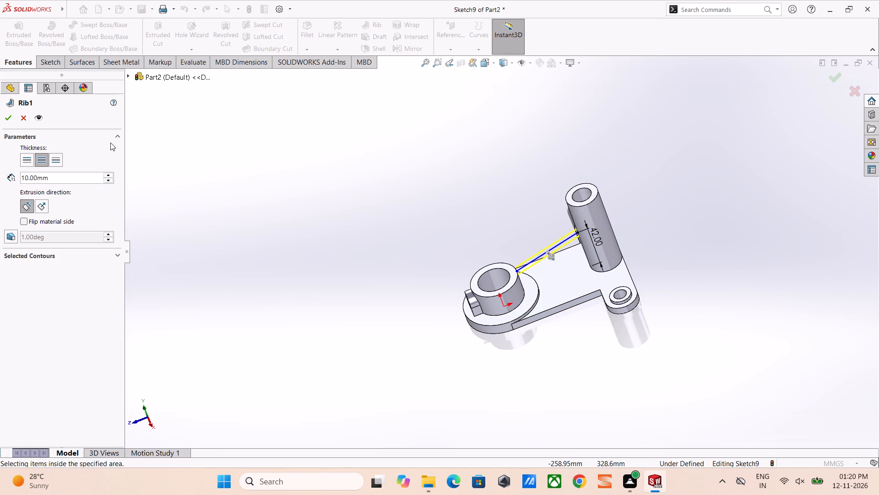
triple_click(112, 176)
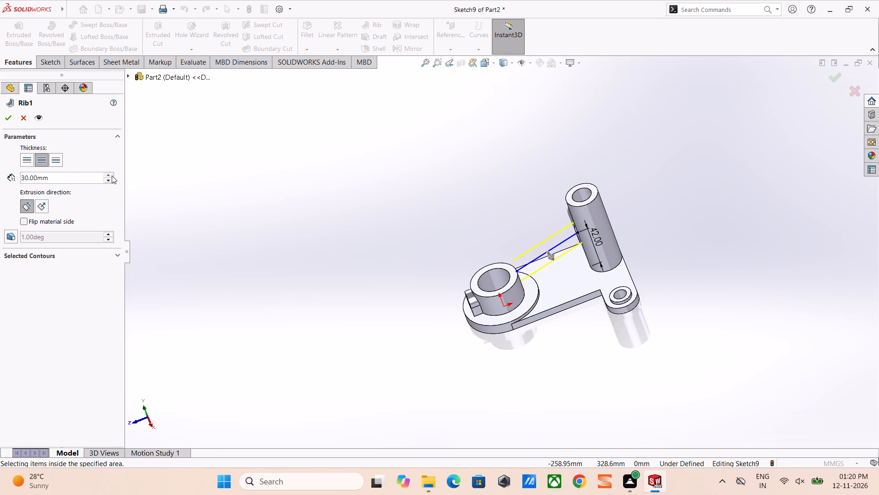
triple_click(108, 179)
double_click(81, 179)
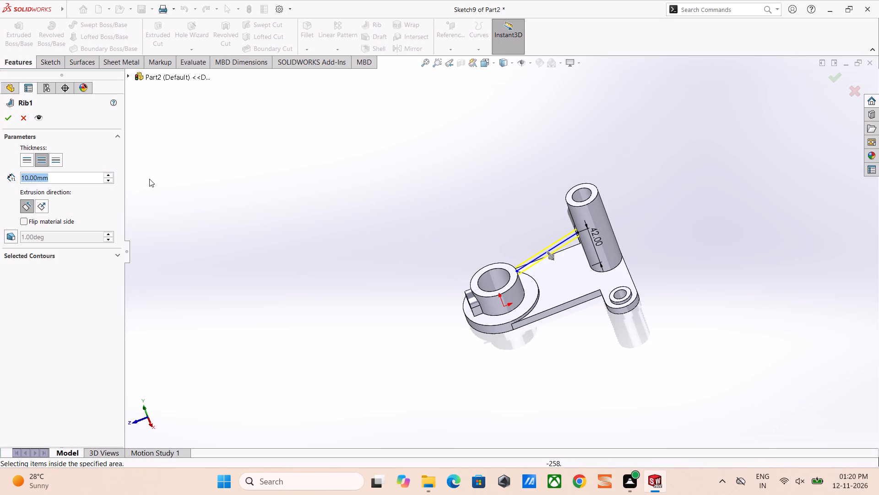
type("10")
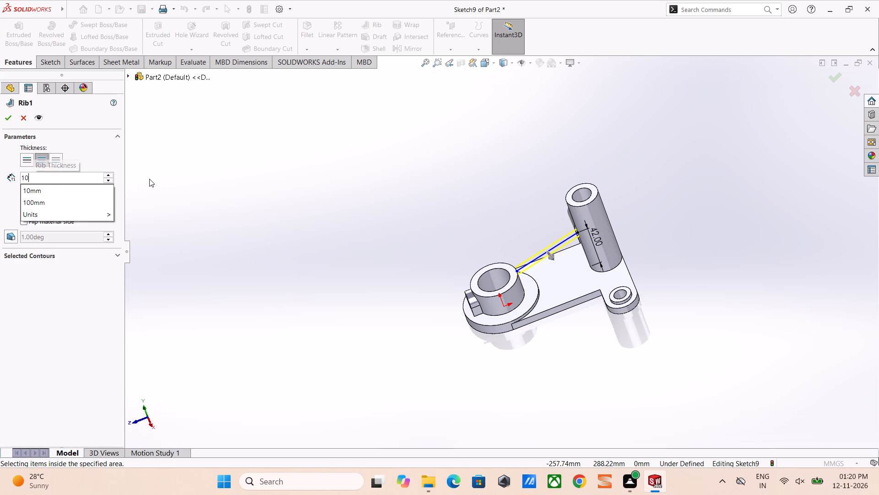
key("Return")
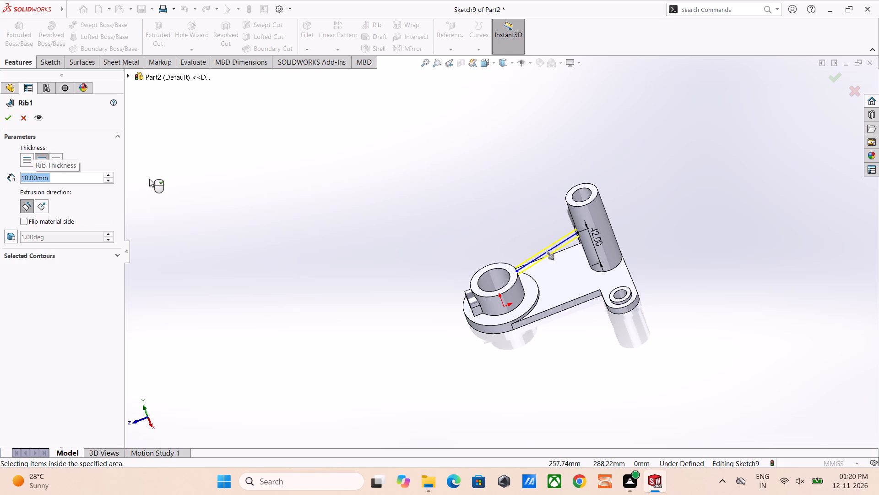
key("8")
key("Return")
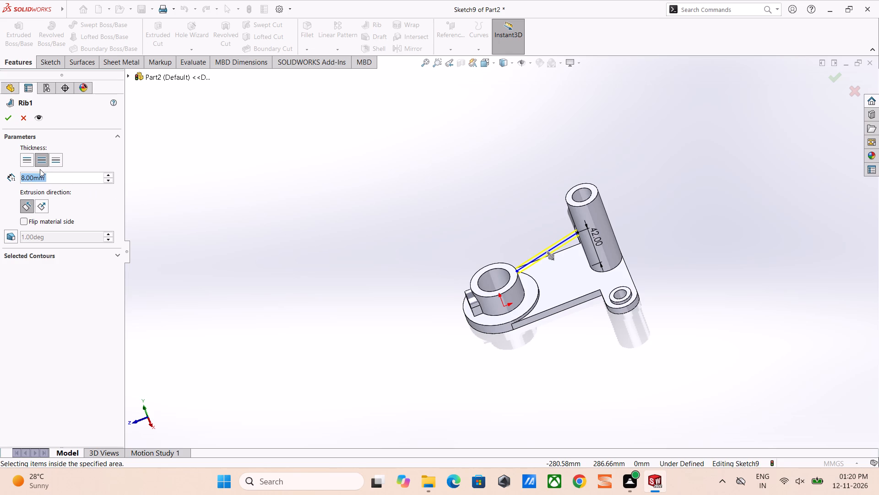
left_click(5, 115)
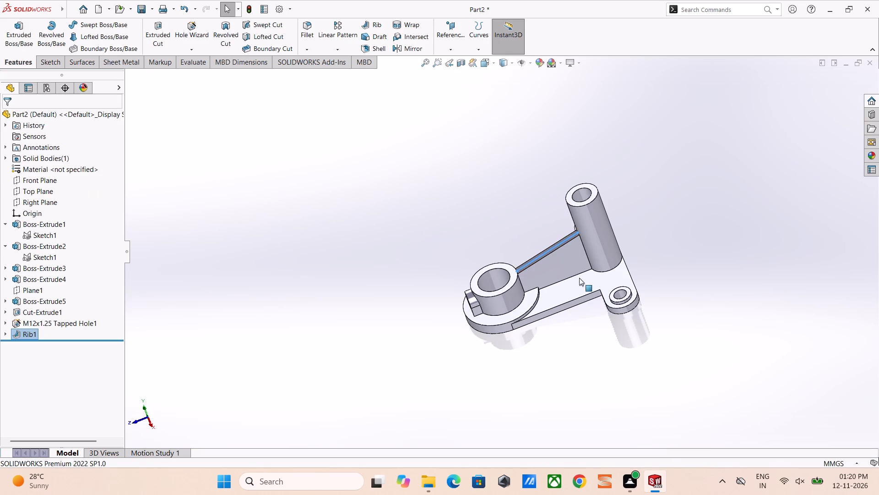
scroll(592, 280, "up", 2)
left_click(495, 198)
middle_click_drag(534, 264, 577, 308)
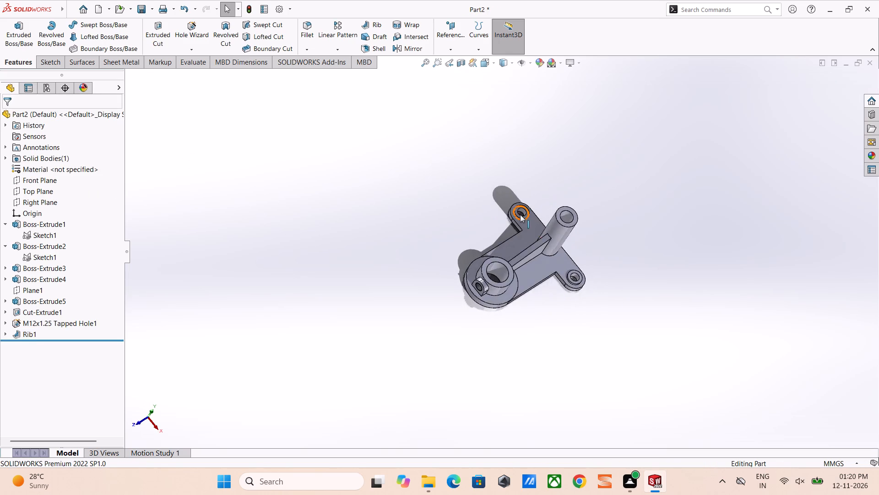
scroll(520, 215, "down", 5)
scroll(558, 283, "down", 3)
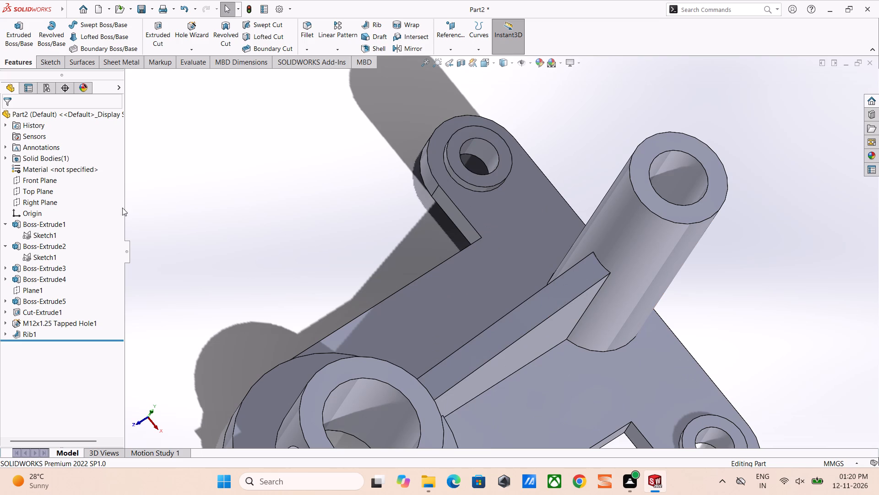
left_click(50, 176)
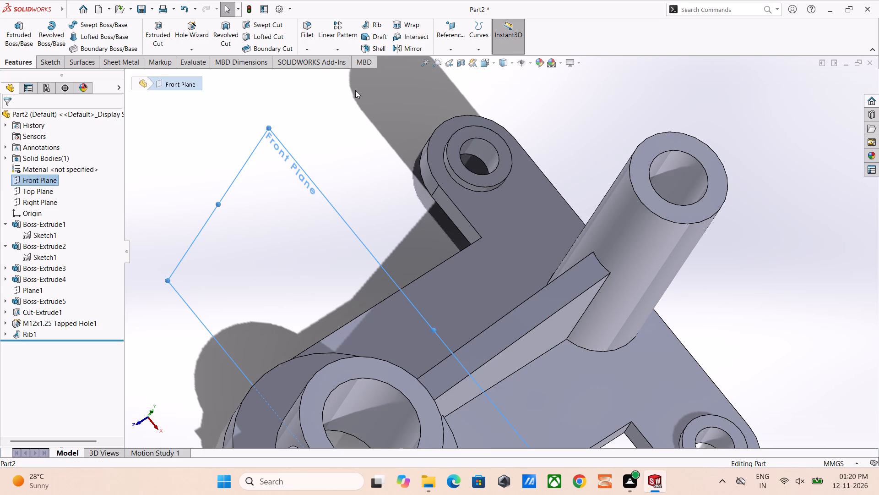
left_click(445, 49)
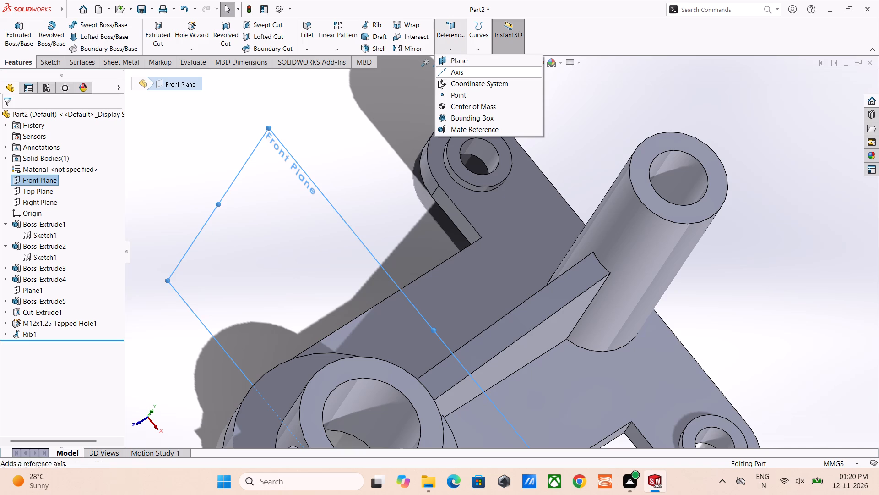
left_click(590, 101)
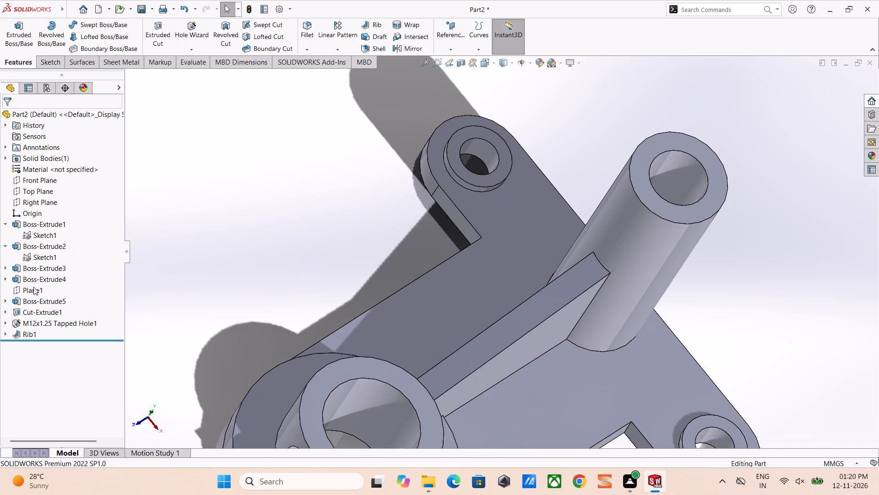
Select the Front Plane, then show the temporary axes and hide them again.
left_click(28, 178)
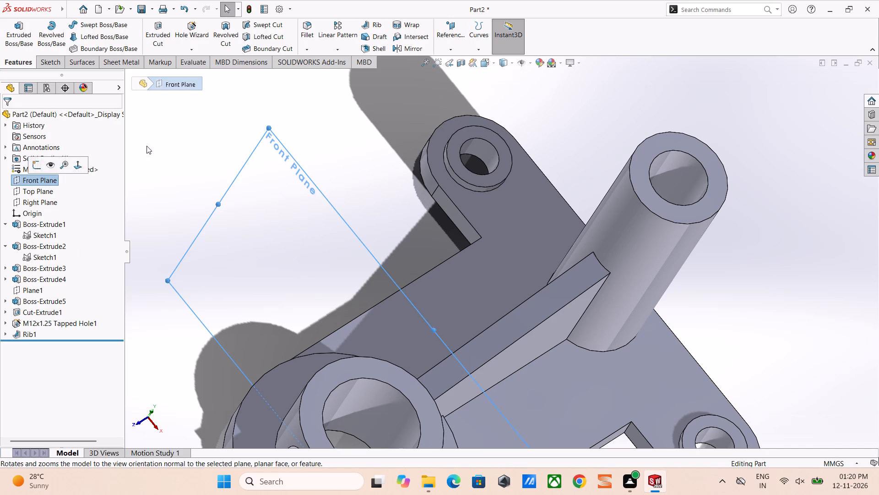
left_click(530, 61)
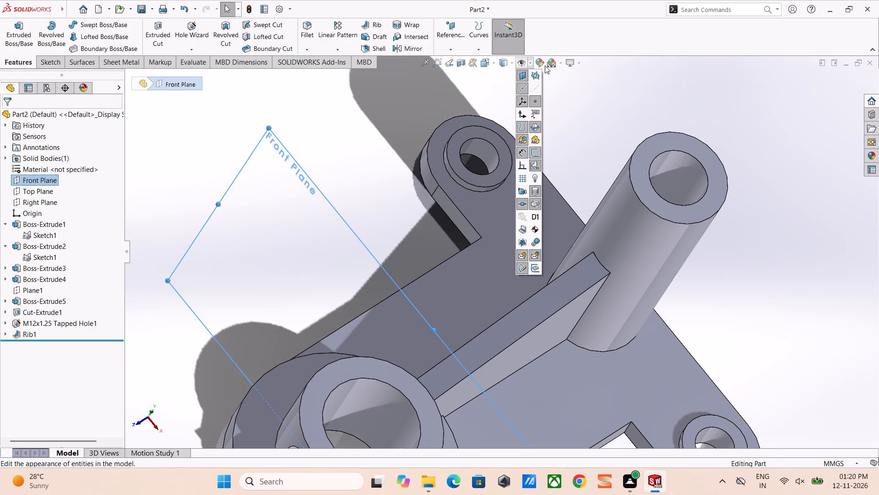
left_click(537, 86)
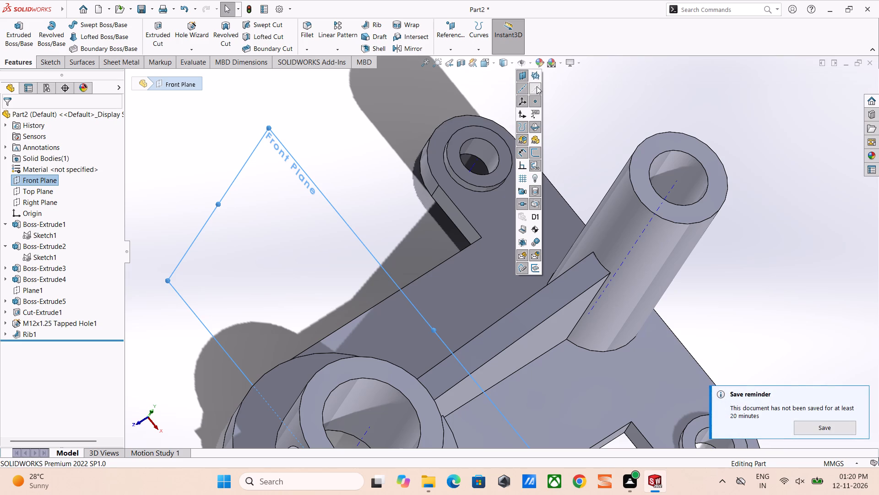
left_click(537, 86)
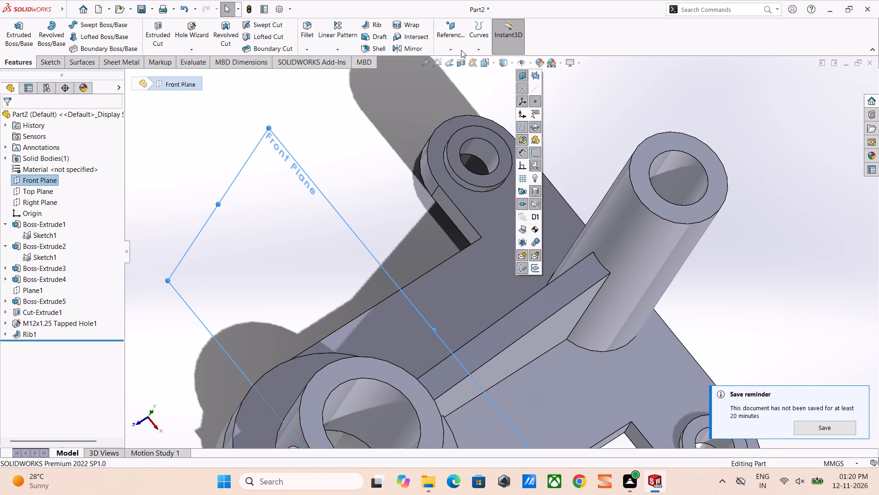
Start a reference plane from the Front Plane, trying the perpendicular constraint and switching to parallel.
left_click(456, 50)
left_click(456, 50)
left_click(457, 58)
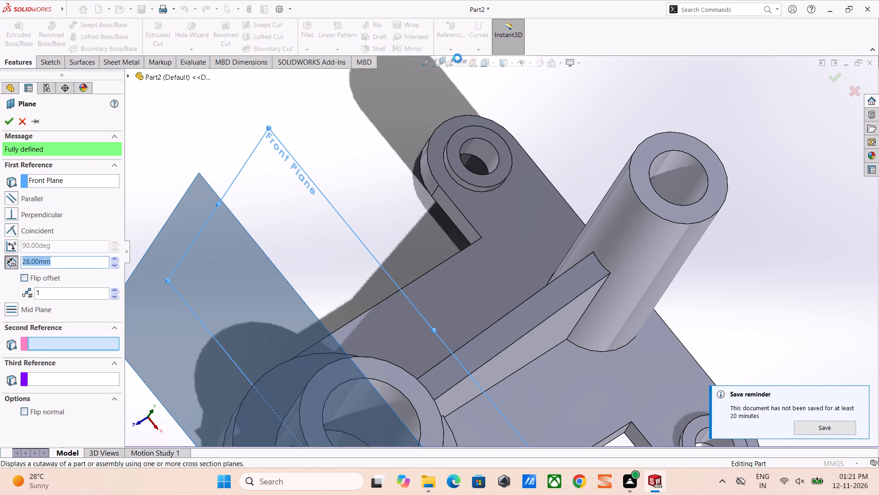
middle_click_drag(348, 216, 322, 183)
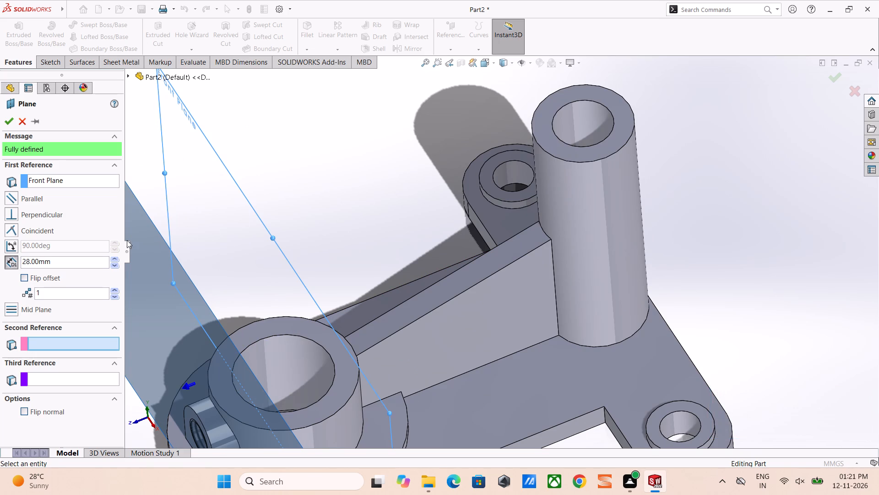
left_click(13, 216)
left_click(13, 216)
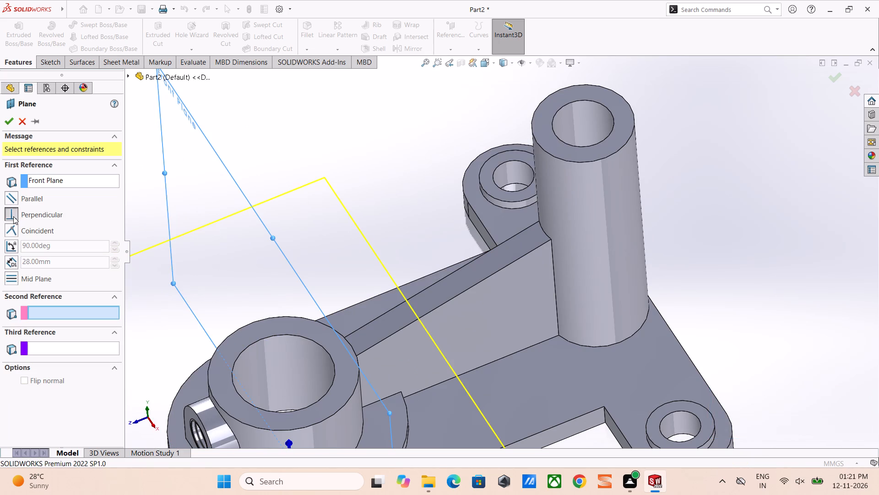
left_click(10, 202)
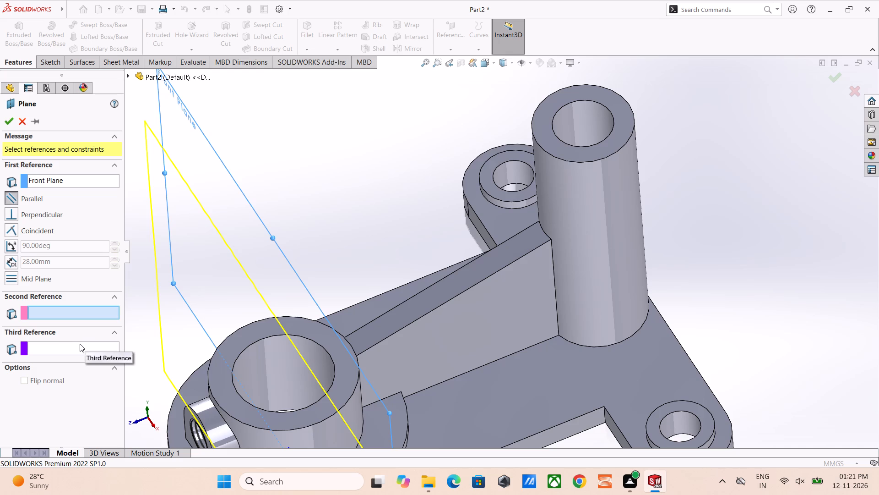
Set the new plane's offset from the Front Plane to 88 mm, flipped toward the post.
scroll(196, 294, "up", 5)
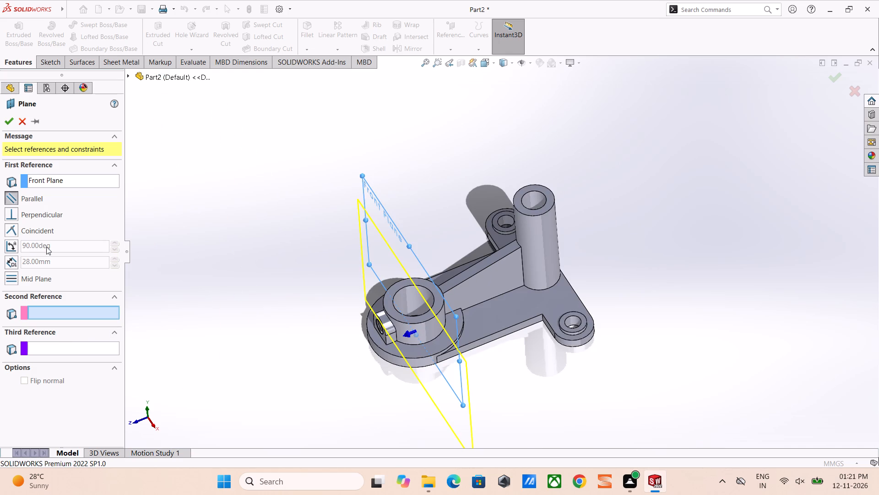
left_click(10, 262)
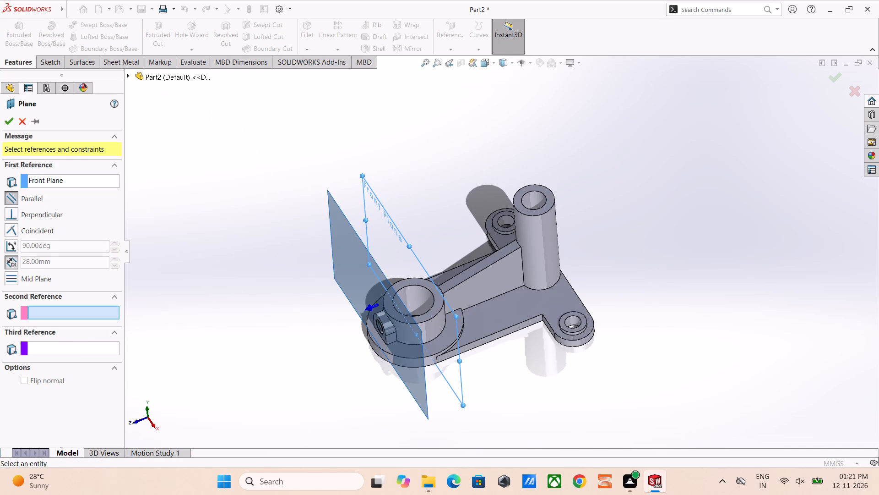
left_click(113, 259)
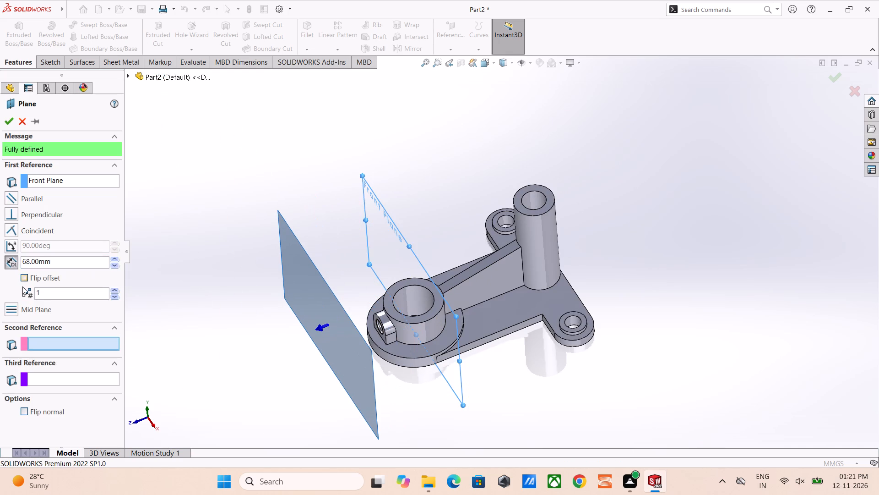
left_click(28, 278)
double_click(120, 261)
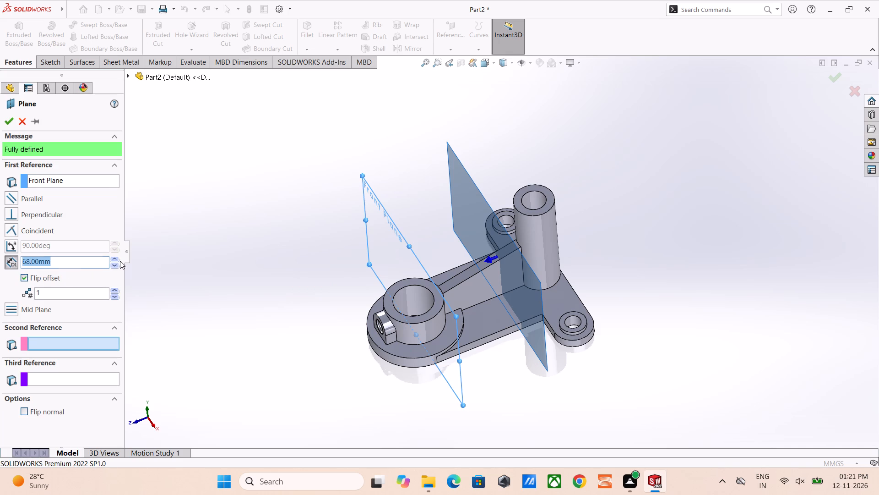
double_click(115, 257)
double_click(115, 257)
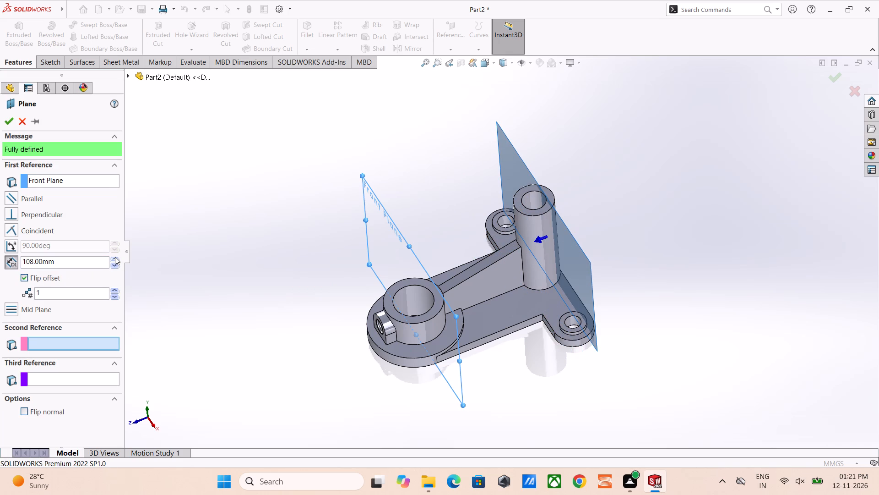
double_click(114, 263)
Add the Right Plane as the second reference of the new plane.
left_click(53, 347)
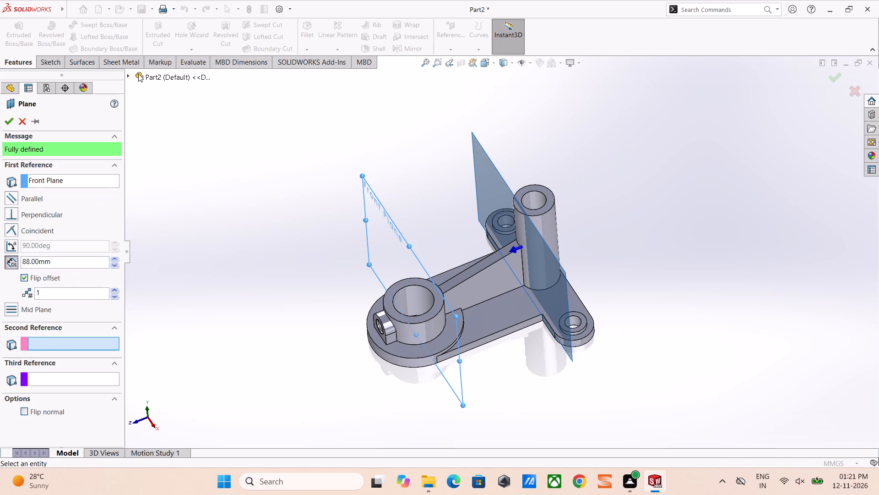
left_click(129, 76)
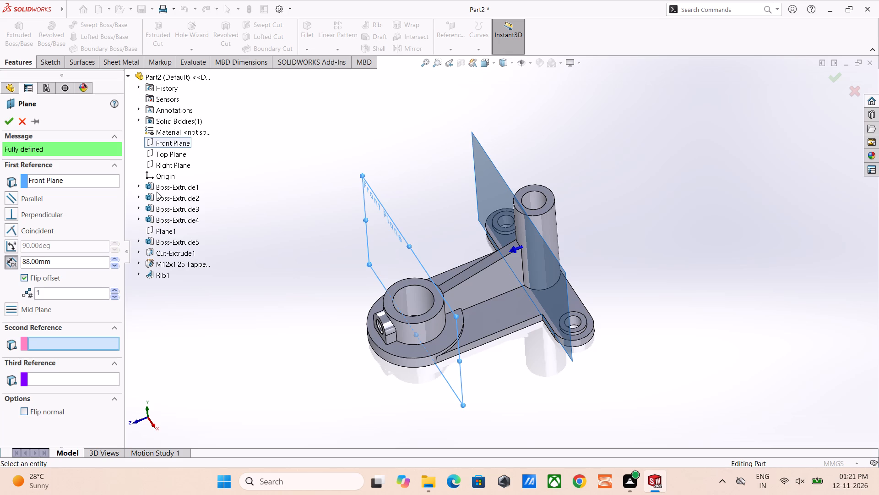
left_click(165, 157)
left_click(165, 157)
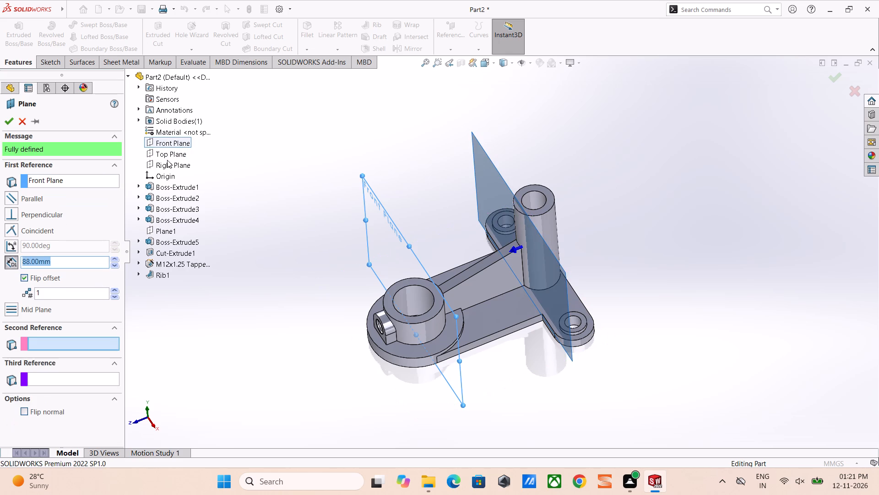
left_click(168, 163)
left_click(168, 163)
left_click(168, 163)
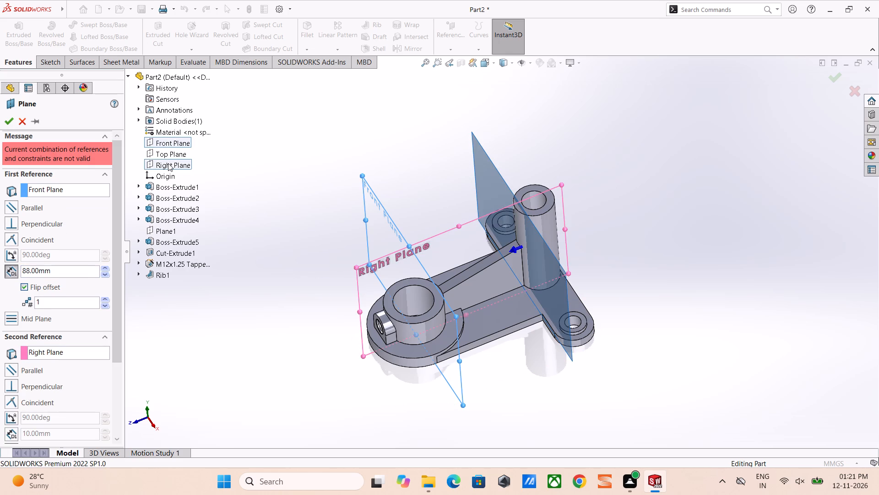
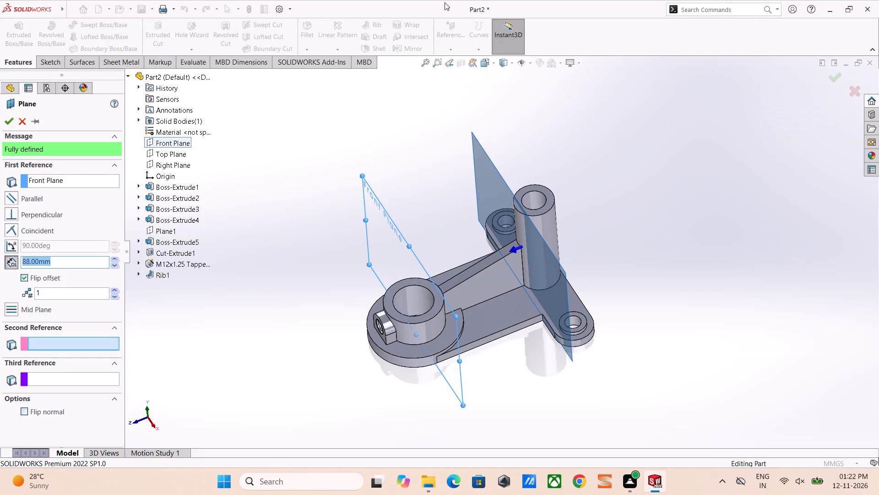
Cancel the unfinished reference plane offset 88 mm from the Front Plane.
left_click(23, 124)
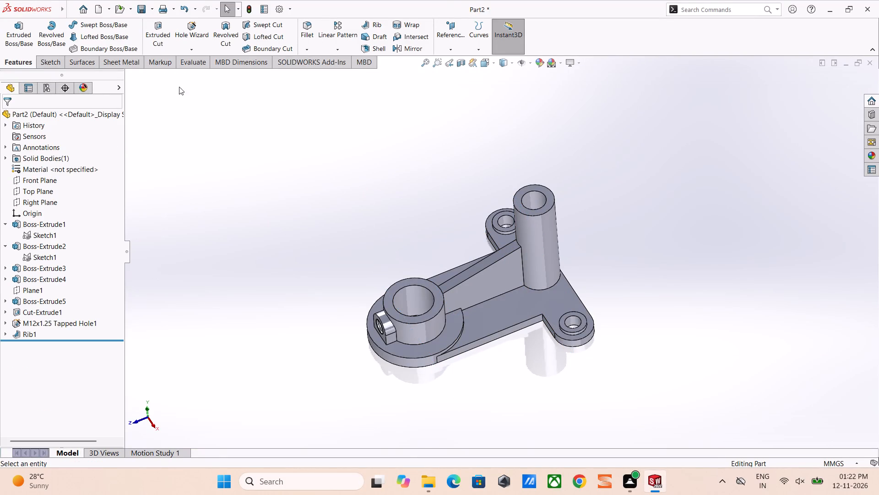
Show the temporary axes in the model.
left_click(530, 62)
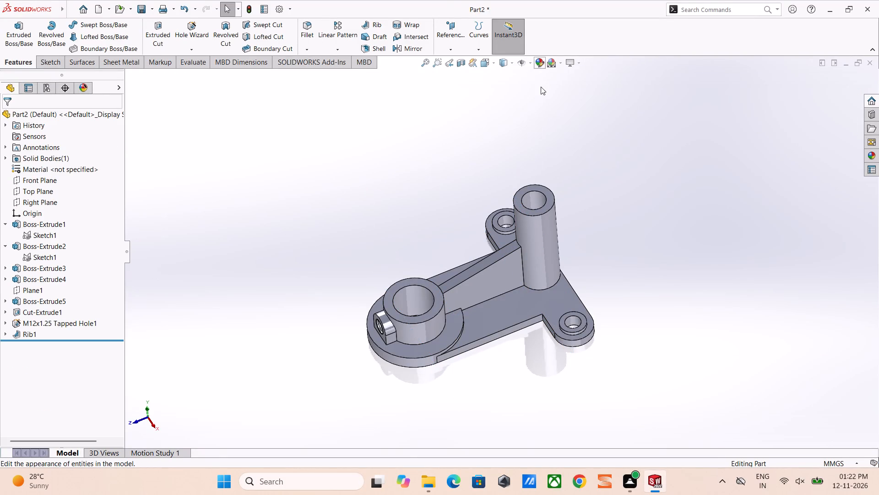
left_click(528, 60)
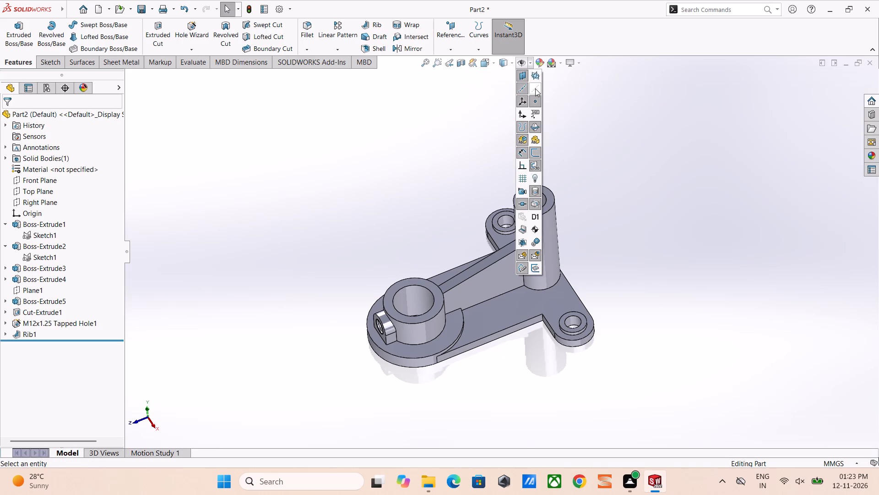
left_click(535, 88)
left_click(610, 137)
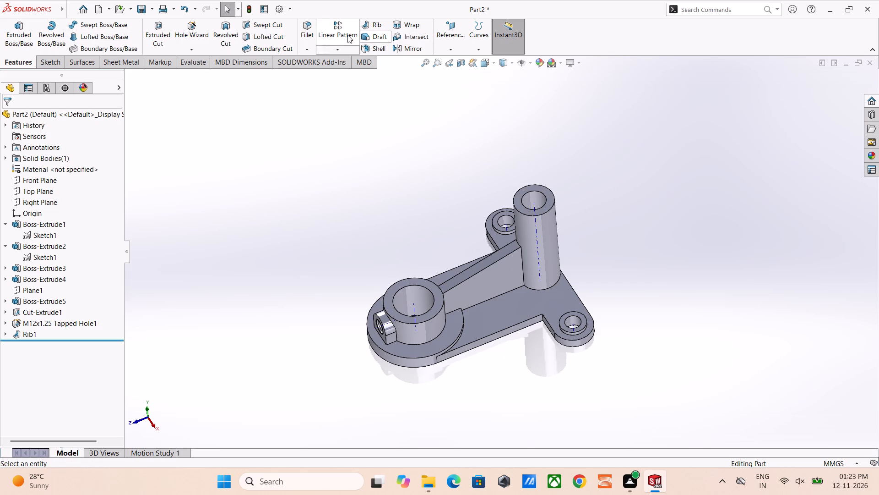
Create a reference plane parallel to the Front Plane and coincident with the tall post's axis.
left_click(49, 183)
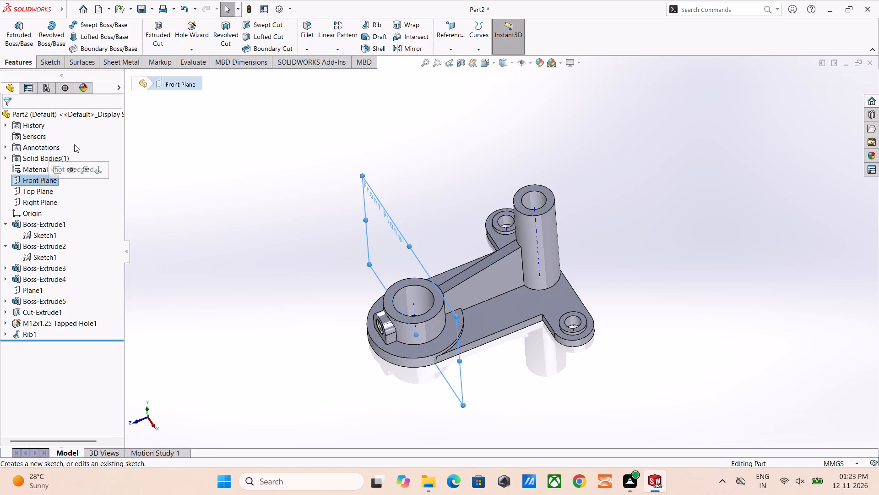
left_click(443, 51)
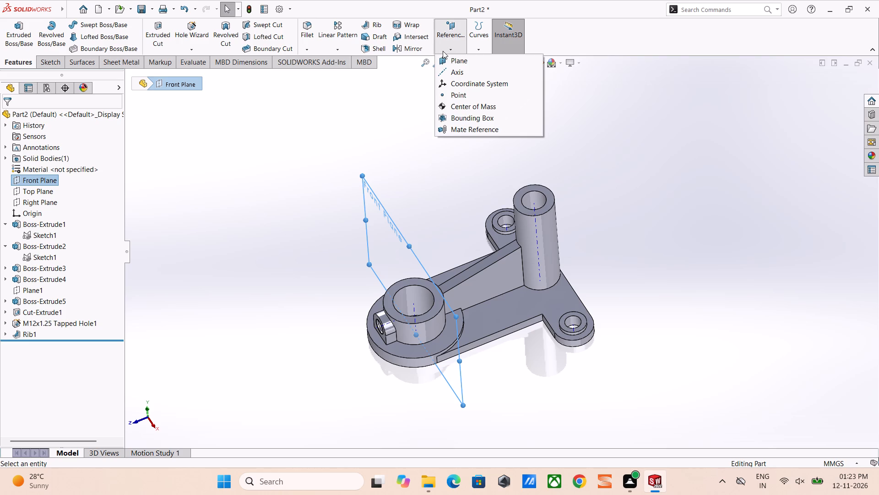
left_click(446, 57)
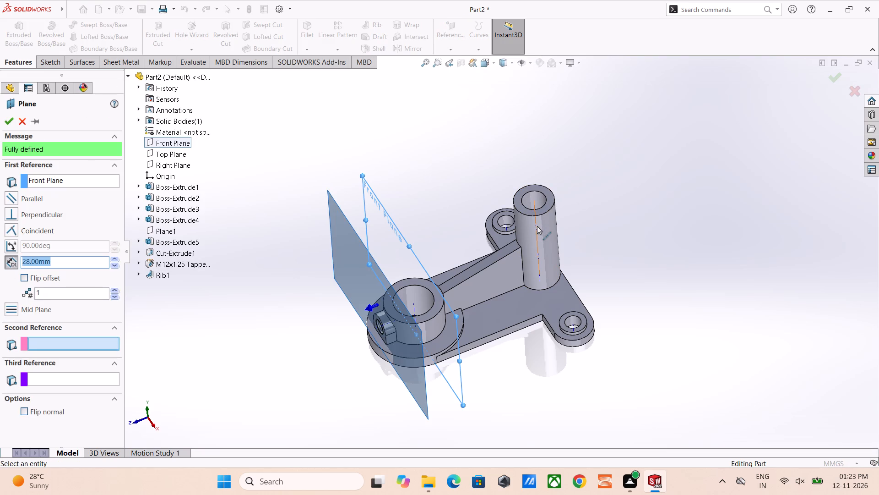
left_click(537, 226)
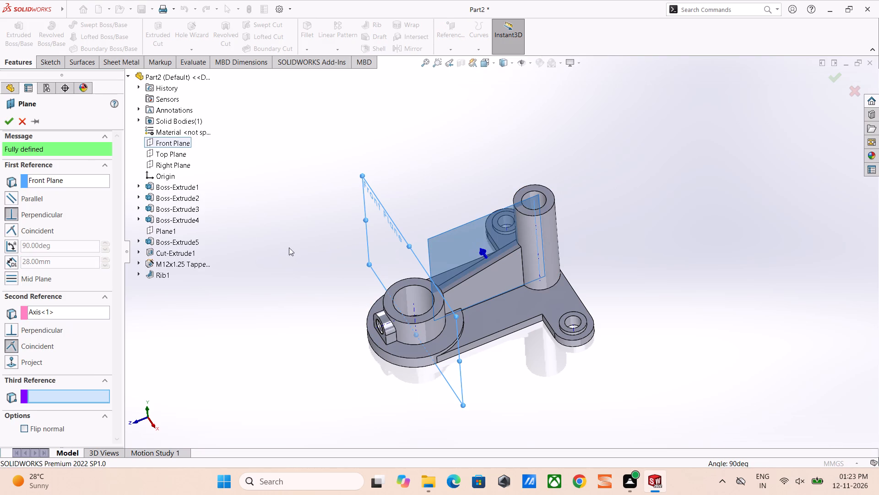
left_click(66, 203)
left_click(11, 195)
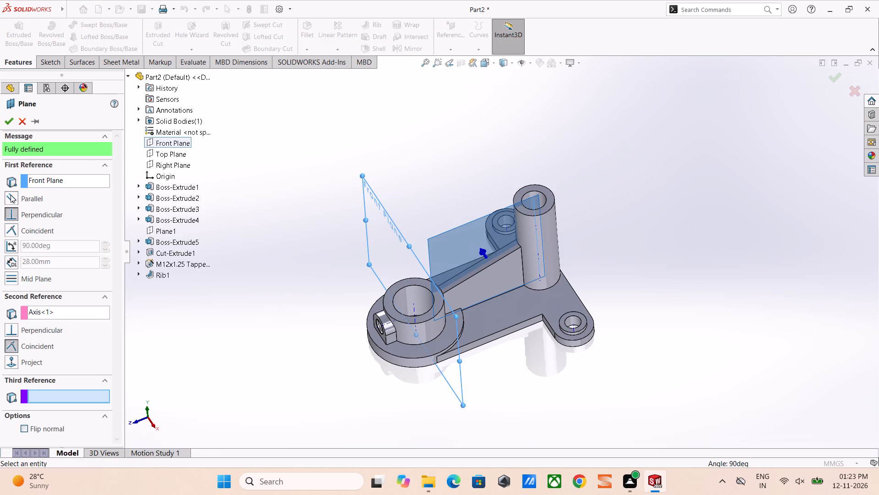
left_click(5, 118)
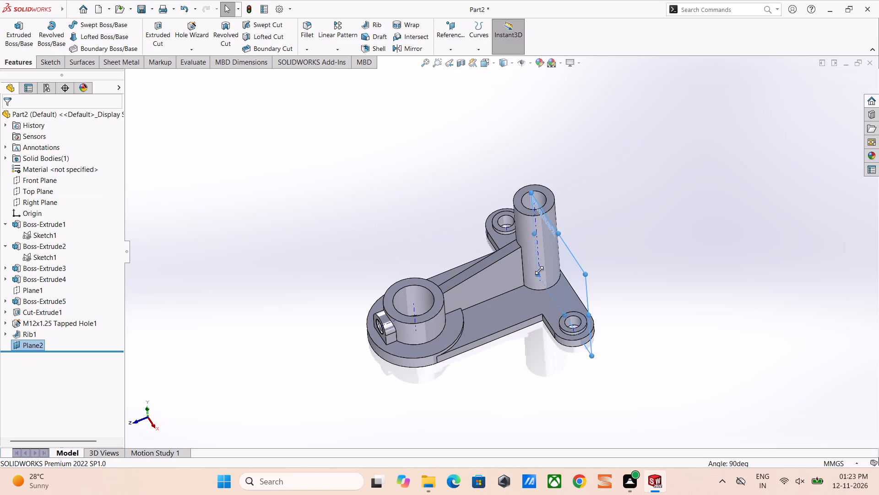
On the new plane, sketch a slanted line about 84 mm long from the post's top corner to the side lug boss's inner top corner.
left_click(543, 270)
left_click(668, 194)
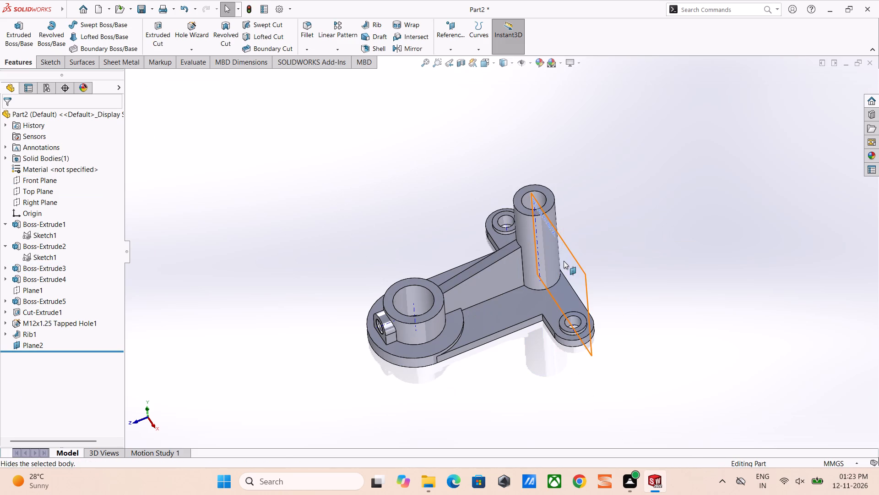
left_click(564, 261)
left_click(601, 232)
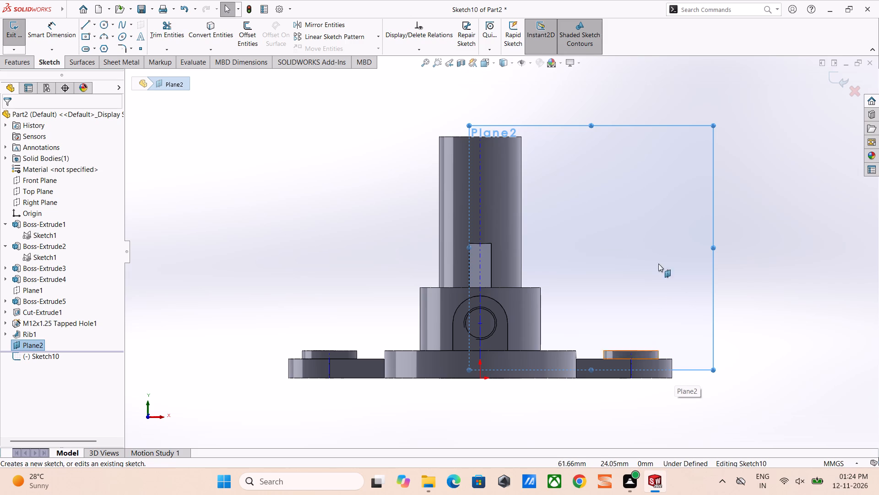
right_click_drag(792, 229, 682, 227)
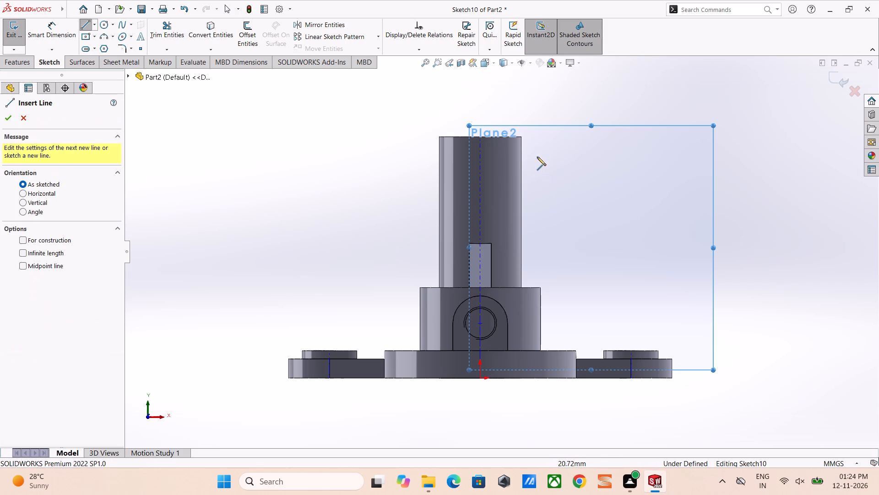
scroll(523, 139, "down", 5)
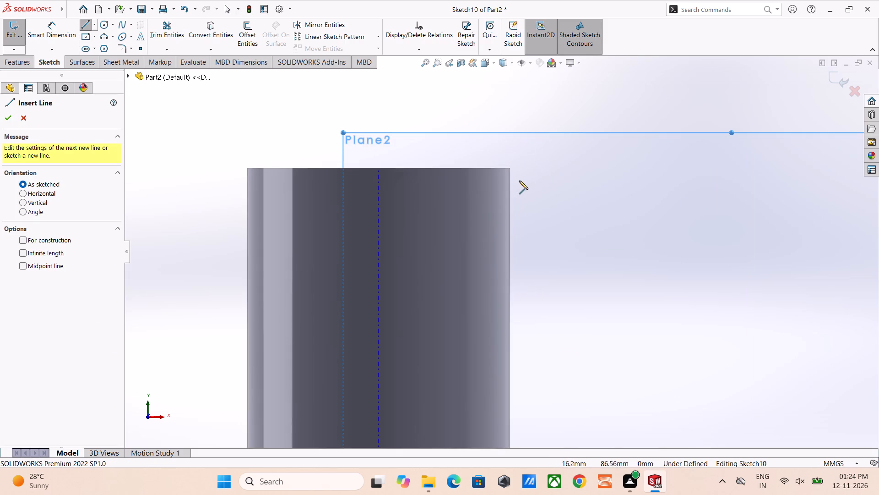
left_click(511, 169)
scroll(535, 222, "up", 9)
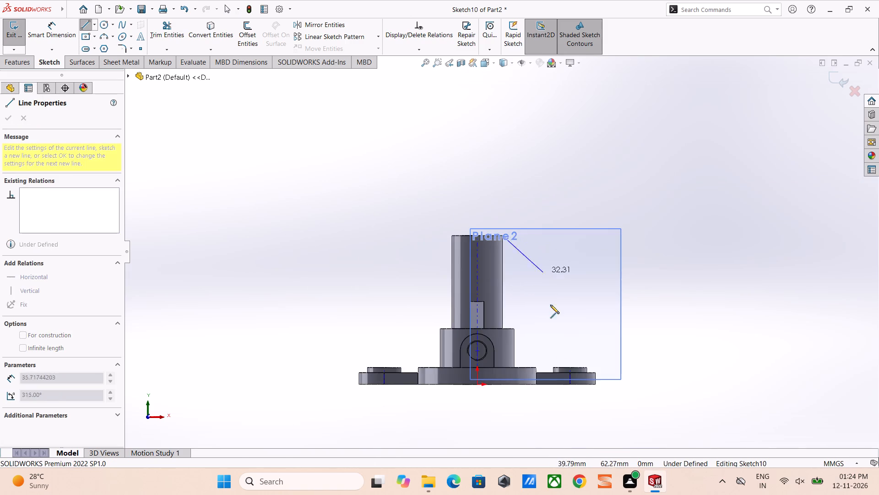
scroll(555, 375, "down", 8)
left_click(526, 306)
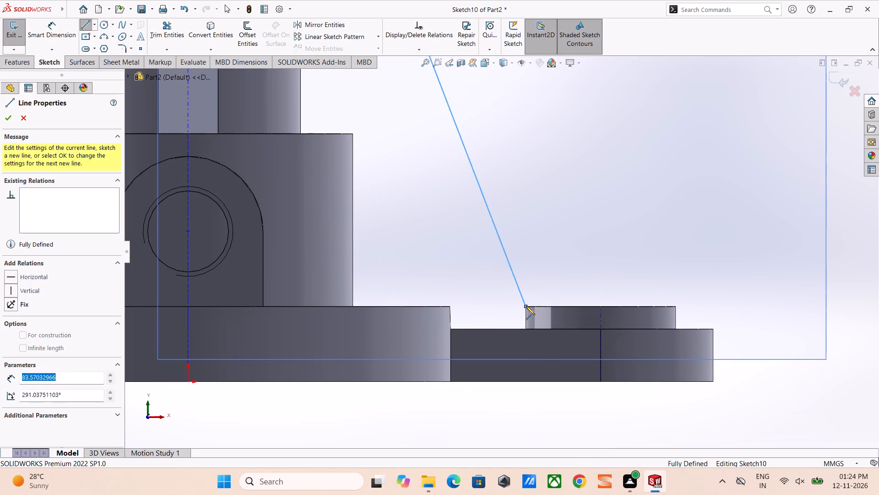
right_click_drag(536, 269, 537, 265)
left_click(568, 275)
scroll(536, 258, "up", 8)
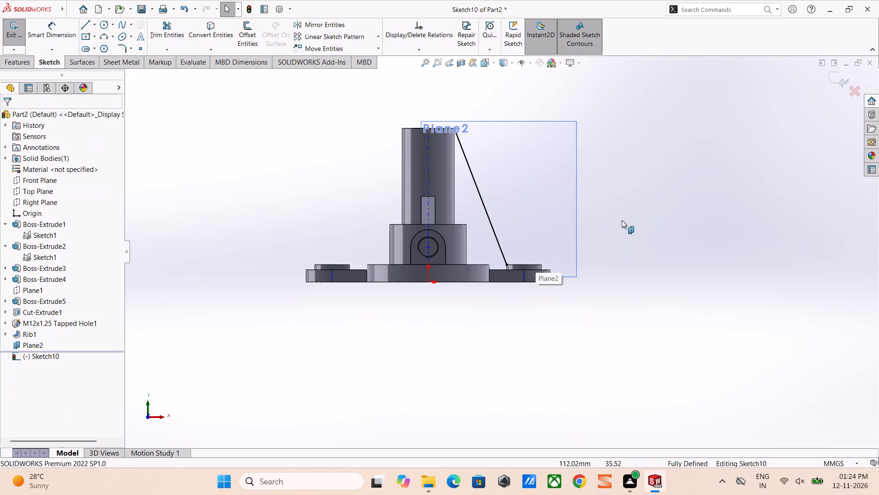
Sketch a horizontal line about 1.5 mm long along the post's top edge, inward from the slanted line's upper end.
right_click_drag(622, 220, 541, 218)
scroll(474, 165, "down", 9)
scroll(460, 162, "up", 2)
scroll(445, 132, "down", 4)
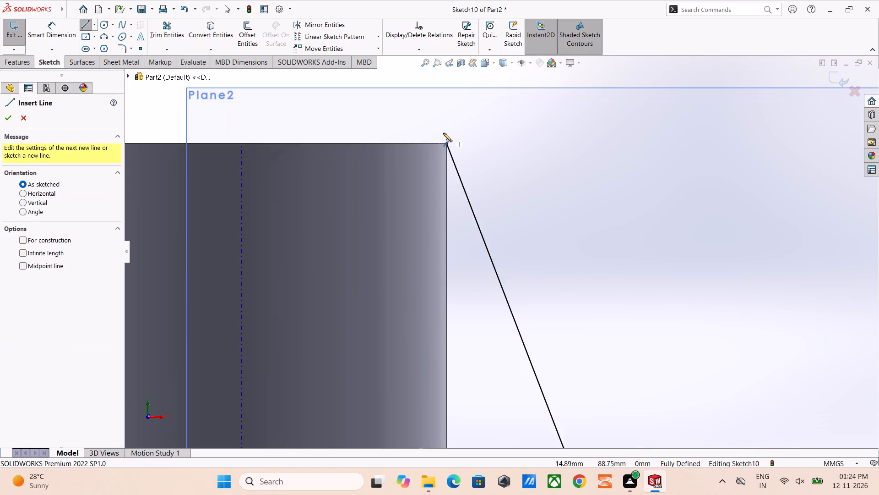
left_click(444, 142)
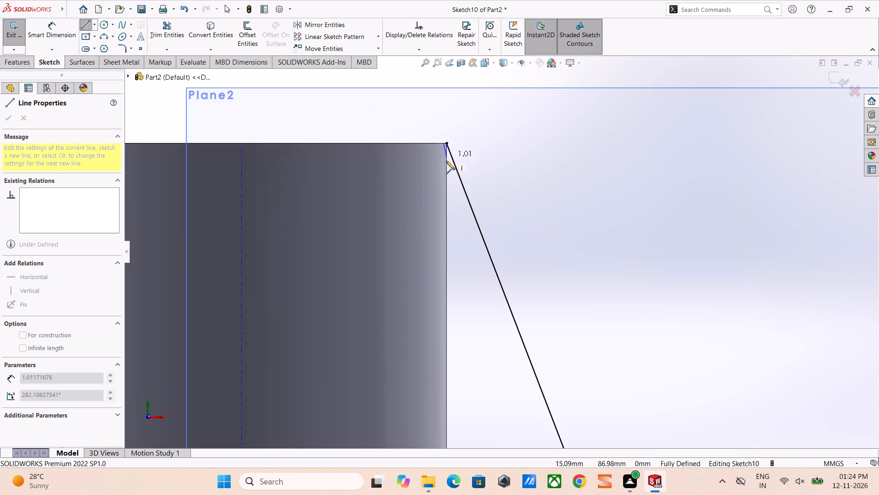
key("Escape")
right_click_drag(516, 155, 505, 110)
right_click_drag(529, 179, 459, 161)
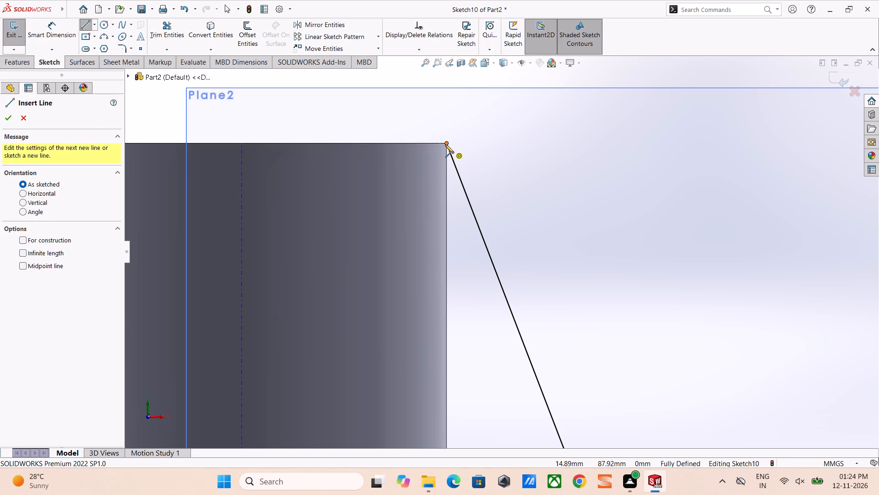
left_click(445, 143)
left_click(426, 143)
right_click_drag(461, 137, 455, 109)
key("Escape")
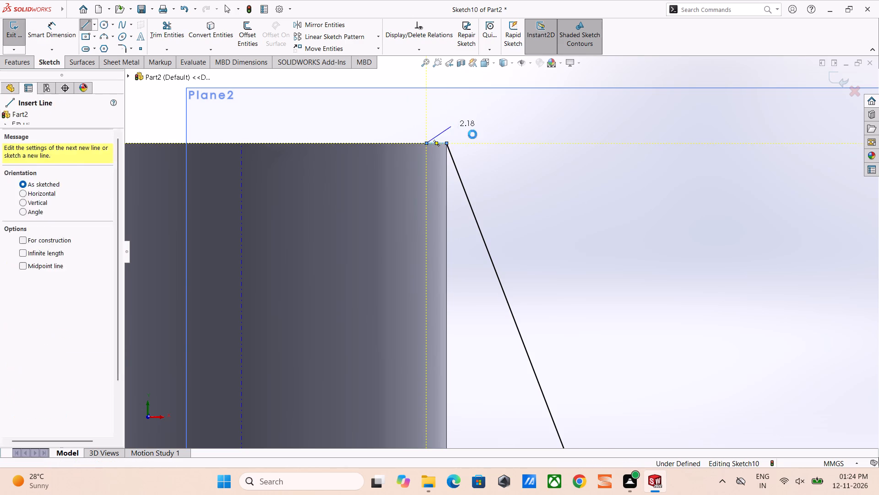
Dimension the short horizontal line at the post's top to 1 mm.
right_click_drag(491, 154, 478, 103)
left_click(433, 144)
left_click(431, 124)
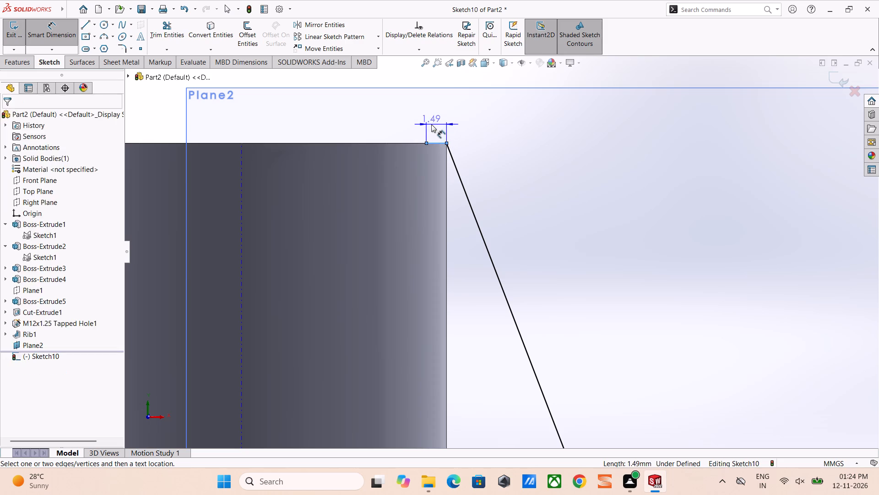
key("1")
key("Return")
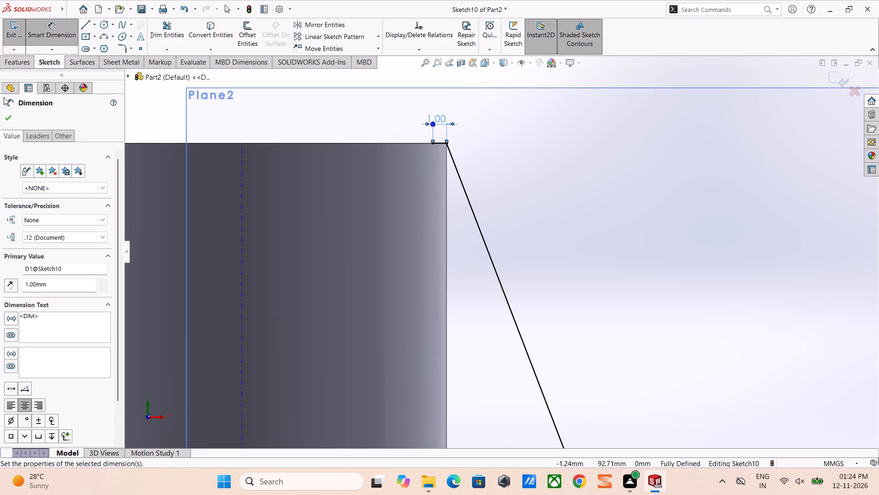
left_click(8, 116)
scroll(400, 108, "up", 3)
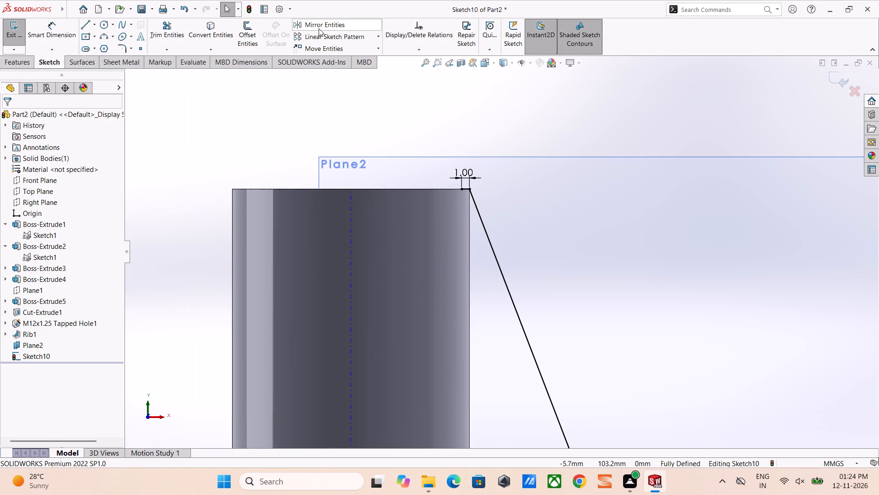
Create an 8 mm rib from the sketch, centred on it and extruded parallel to the sketch, with the material side flipped toward the post.
left_click(18, 61)
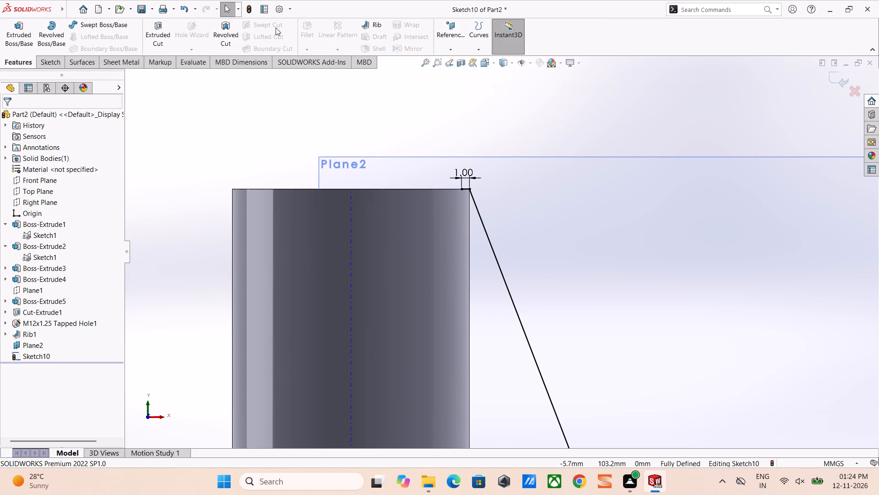
left_click(377, 25)
scroll(485, 139, "up", 5)
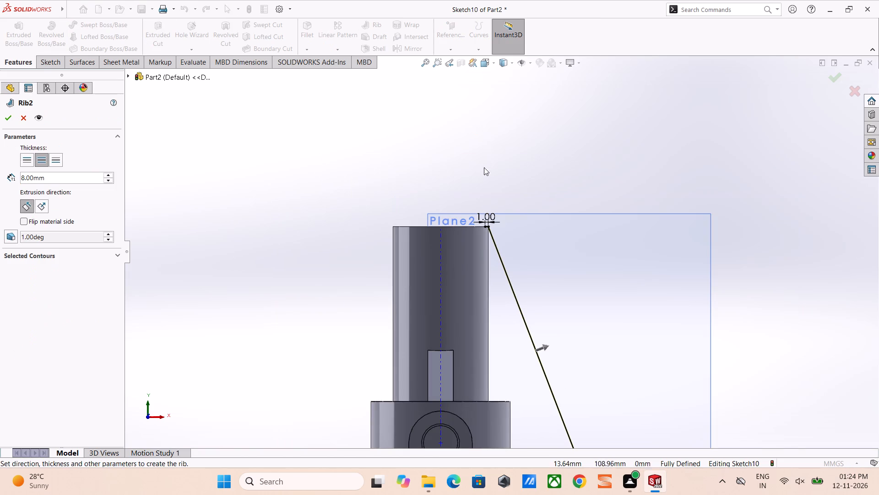
middle_click_drag(527, 247, 495, 262)
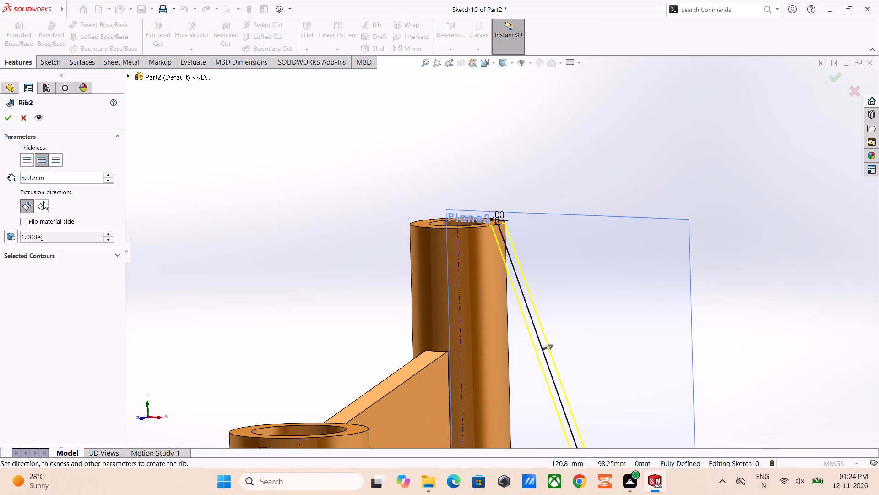
left_click(28, 208)
left_click(28, 208)
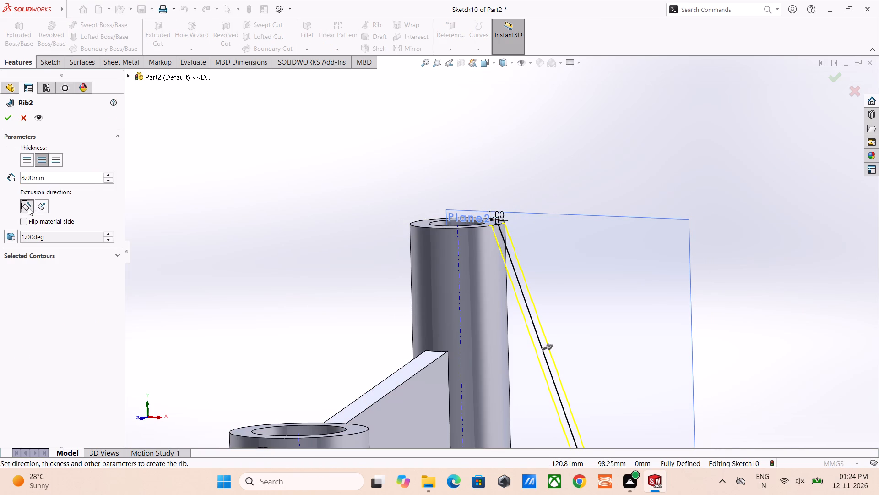
left_click(48, 206)
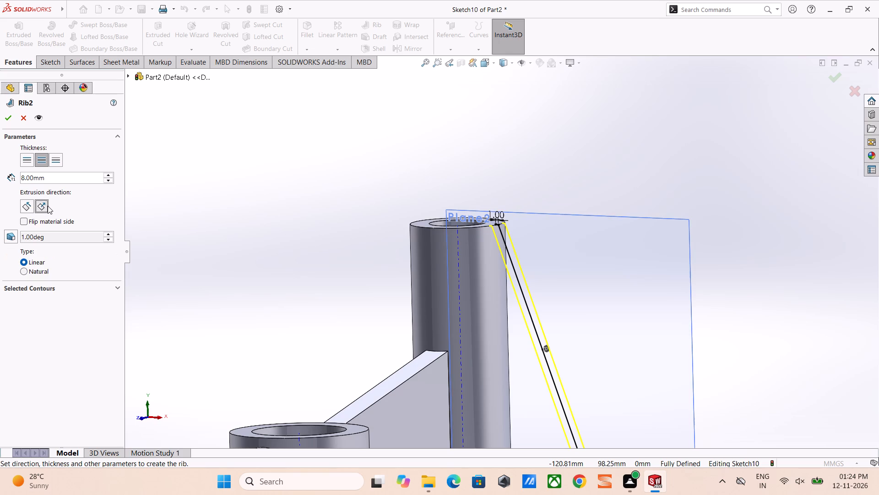
left_click(46, 208)
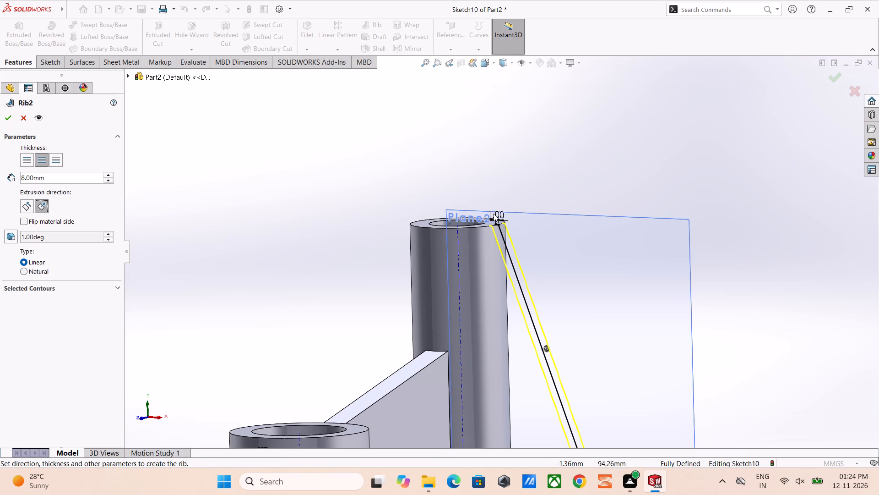
scroll(503, 216, "up", 3)
middle_click_drag(509, 313, 539, 292)
scroll(500, 303, "down", 1)
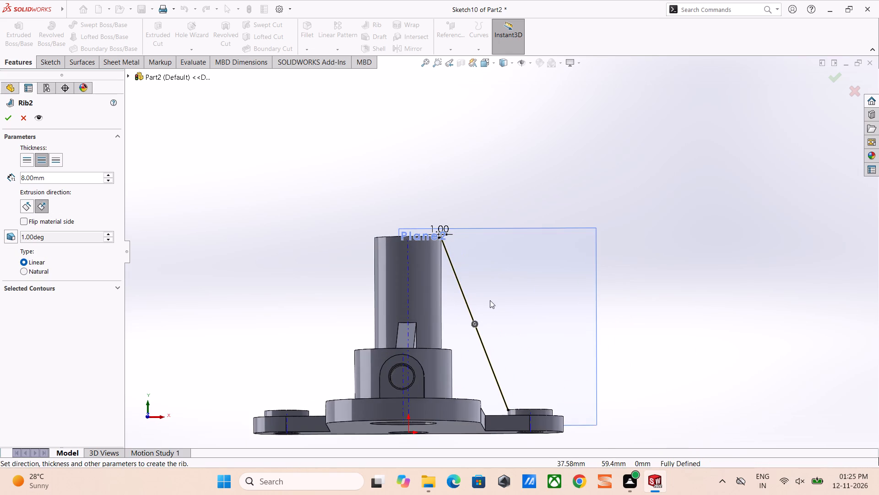
middle_click_drag(490, 300, 396, 335)
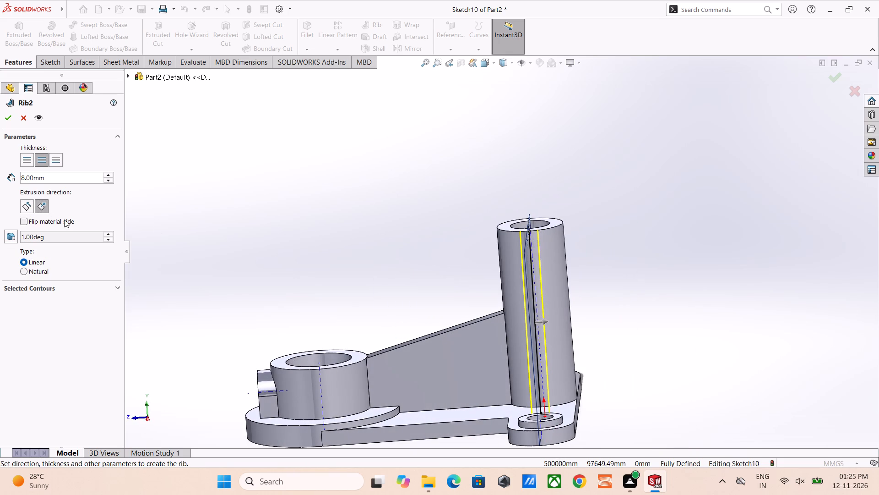
left_click(26, 218)
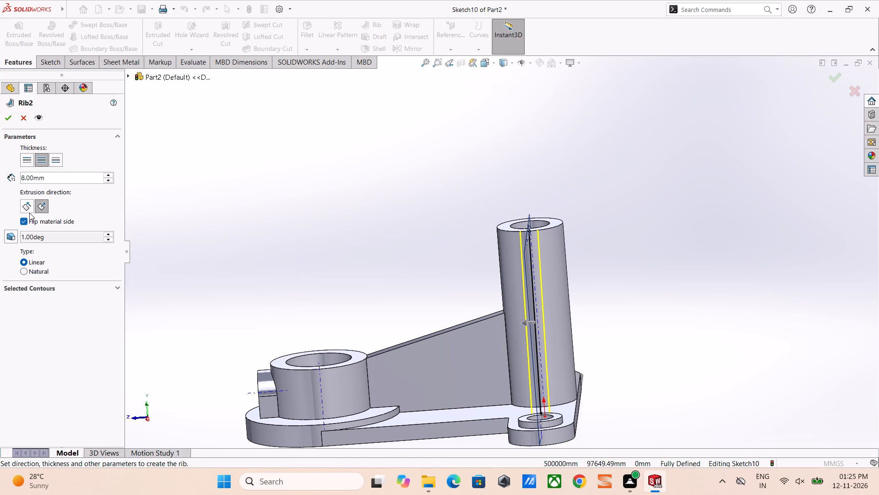
left_click(29, 205)
middle_click_drag(449, 237, 477, 239)
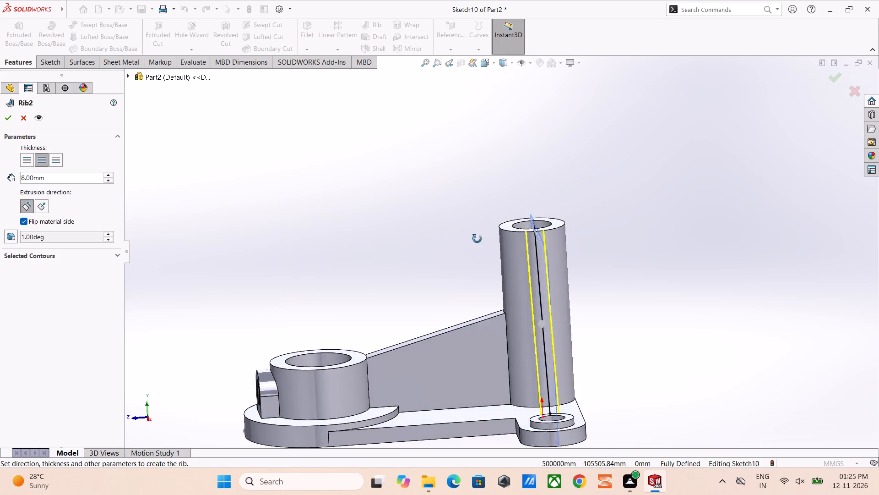
middle_click_drag(477, 239, 503, 215)
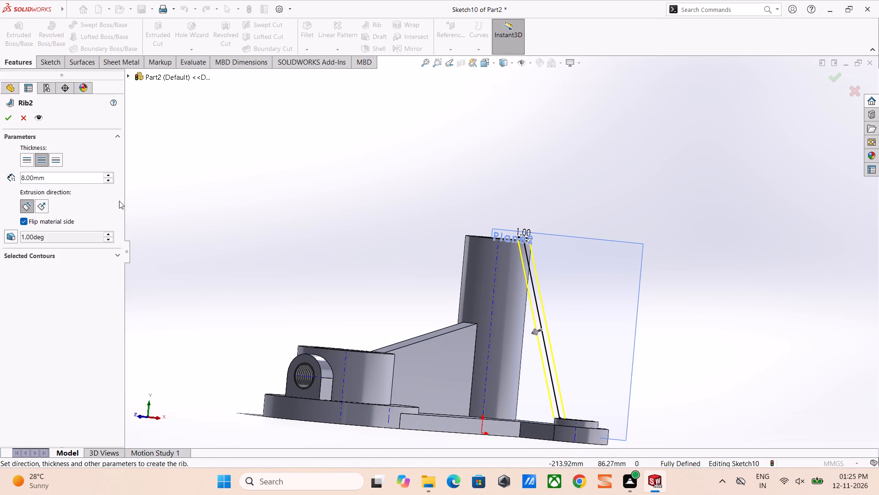
left_click(10, 119)
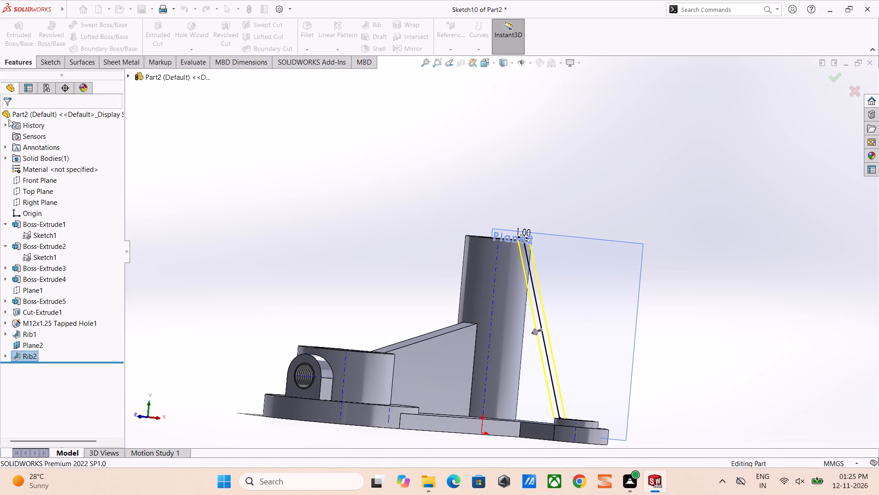
left_click(543, 142)
Hide the reference plane that passes through the tall post's axis.
middle_click_drag(548, 246, 580, 260)
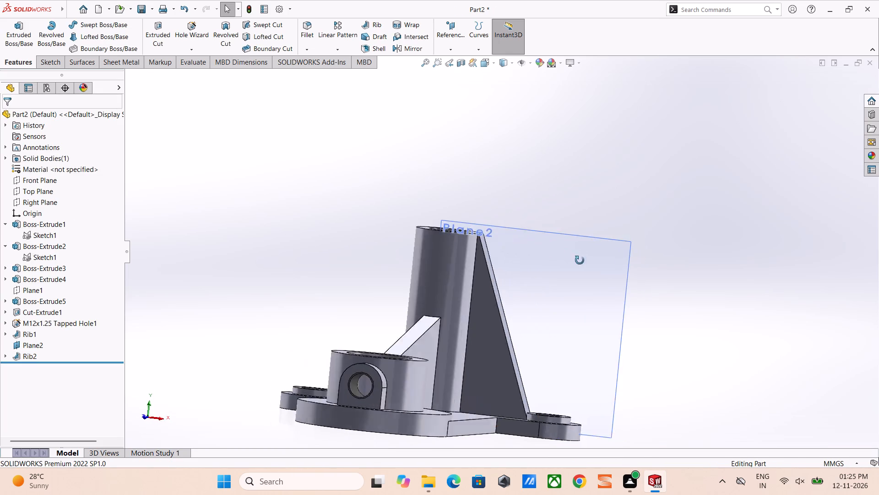
middle_click_drag(580, 260, 608, 294)
left_click(345, 107)
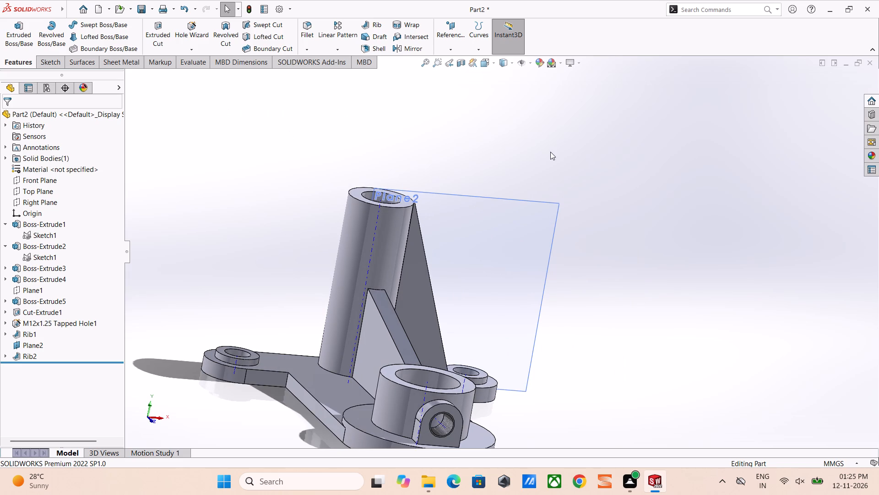
left_click(271, 185)
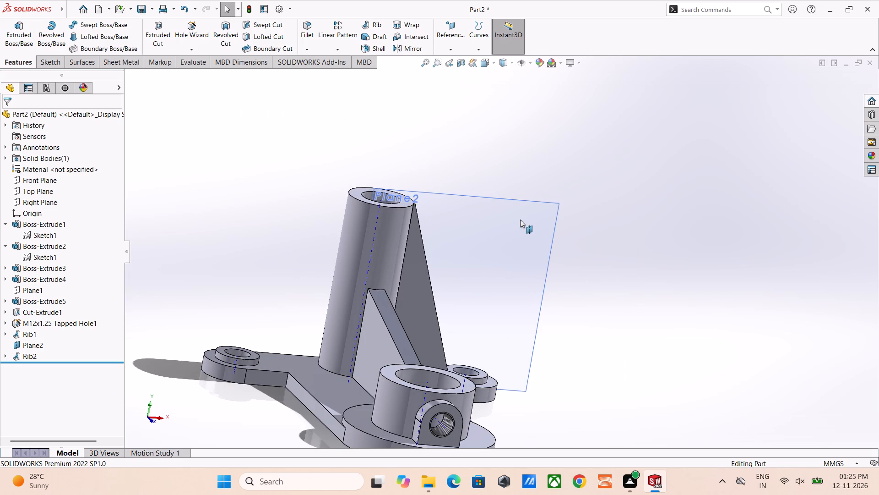
left_click(520, 220)
right_click(520, 220)
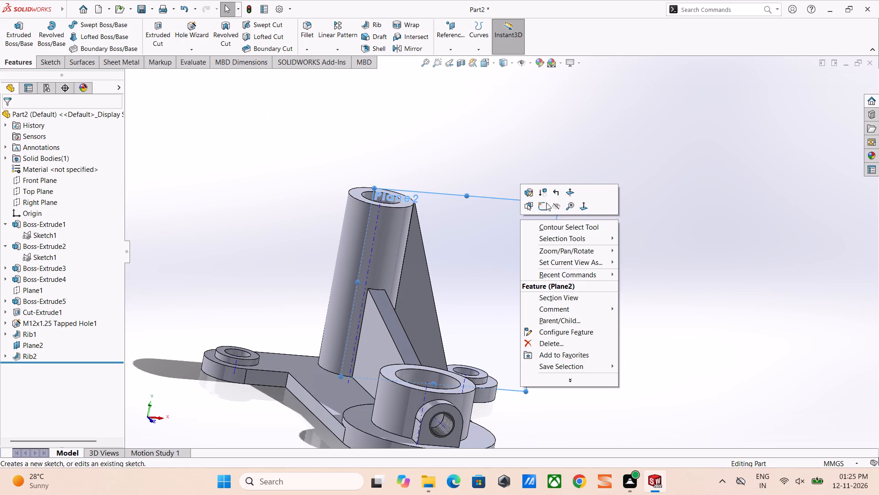
left_click(553, 205)
left_click(383, 159)
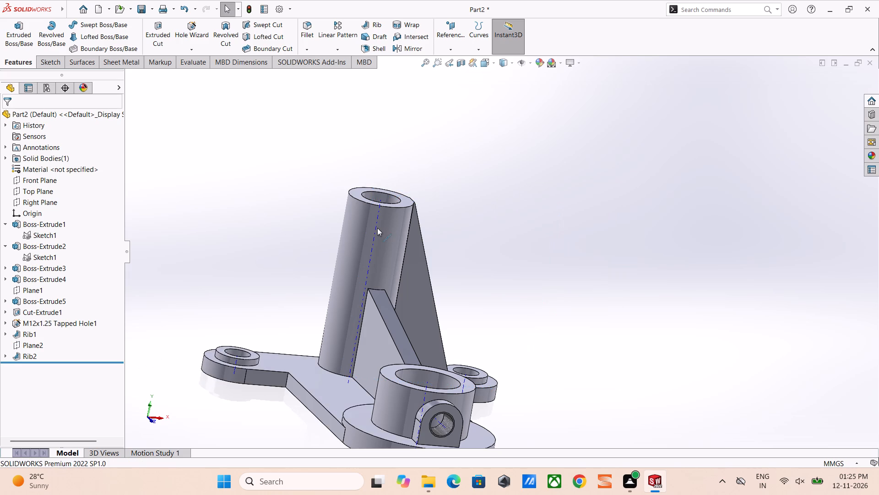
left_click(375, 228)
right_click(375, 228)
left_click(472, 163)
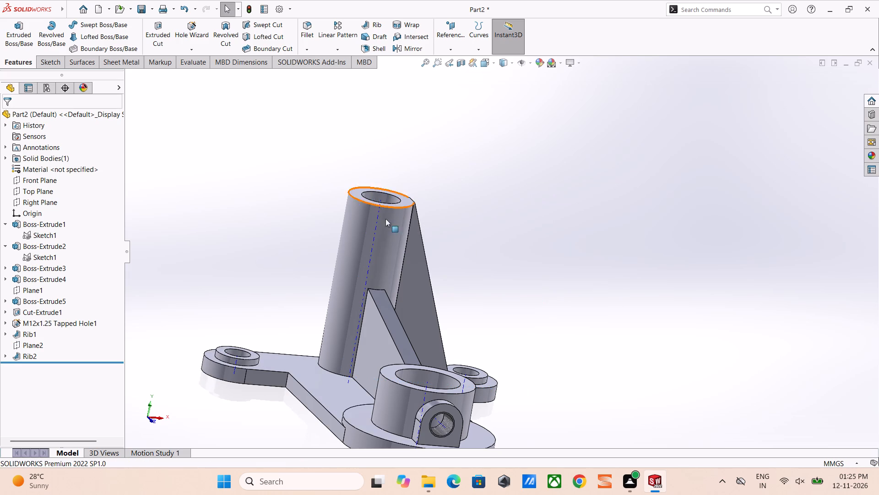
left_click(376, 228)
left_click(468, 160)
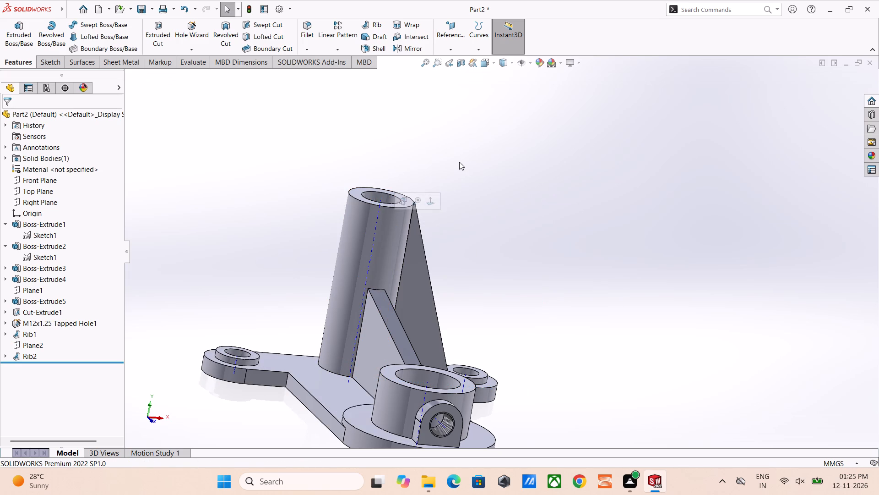
Mirror the whole solid body about the Right Plane with solids merged, adding the matching side rib on the opposite lug.
scroll(404, 211, "up", 2)
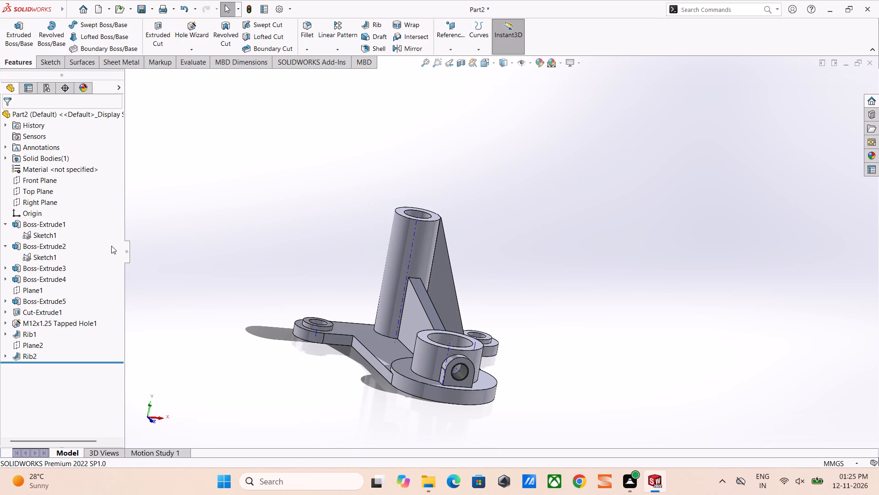
left_click(48, 203)
middle_click_drag(520, 126, 492, 118)
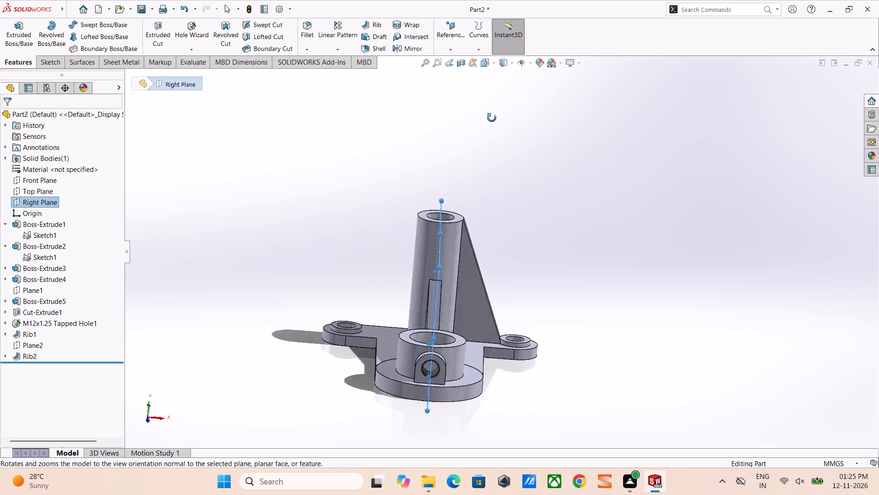
middle_click_drag(492, 118, 493, 119)
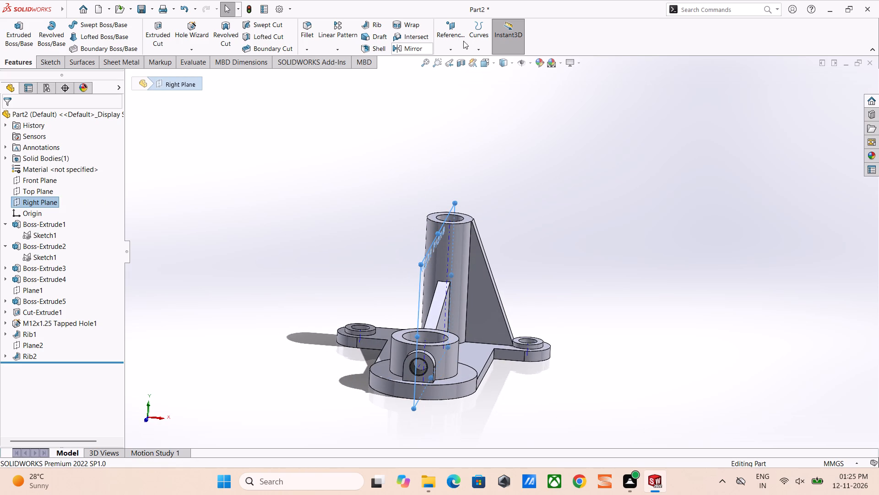
left_click(416, 53)
left_click(58, 272)
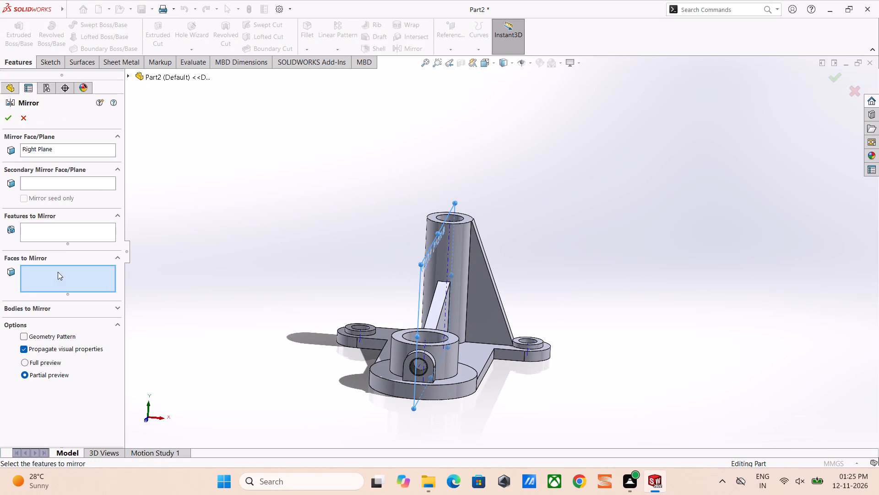
left_click(62, 311)
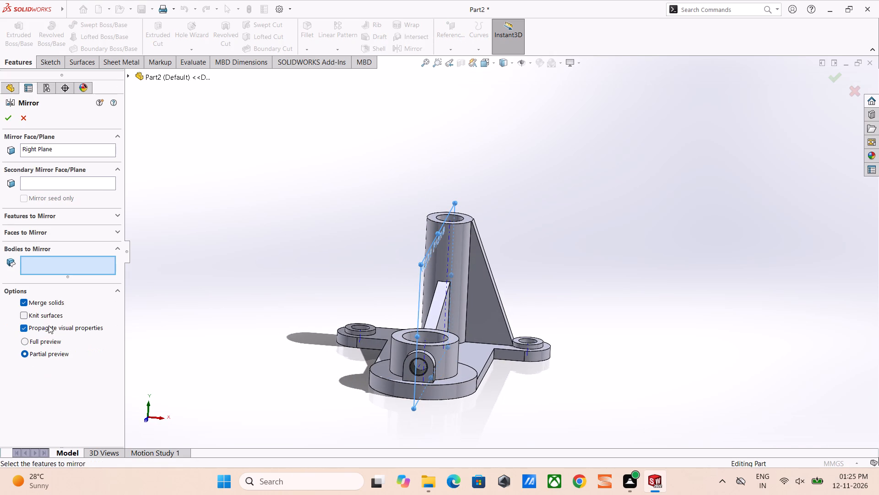
left_click(54, 265)
left_click(495, 285)
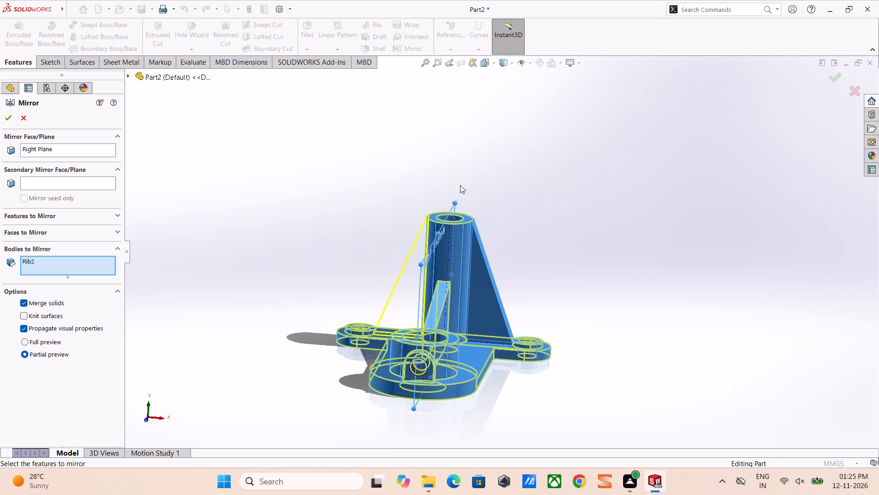
scroll(445, 236, "down", 4)
scroll(566, 208, "up", 3)
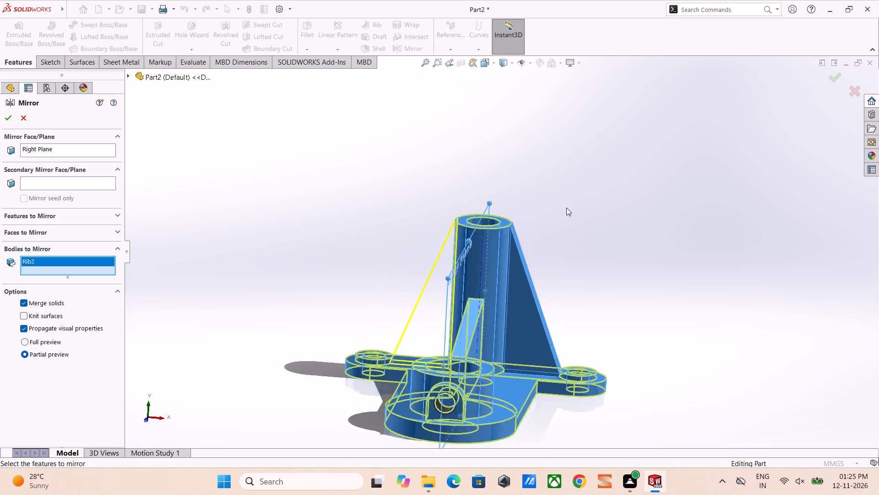
scroll(566, 208, "up", 2)
left_click(8, 121)
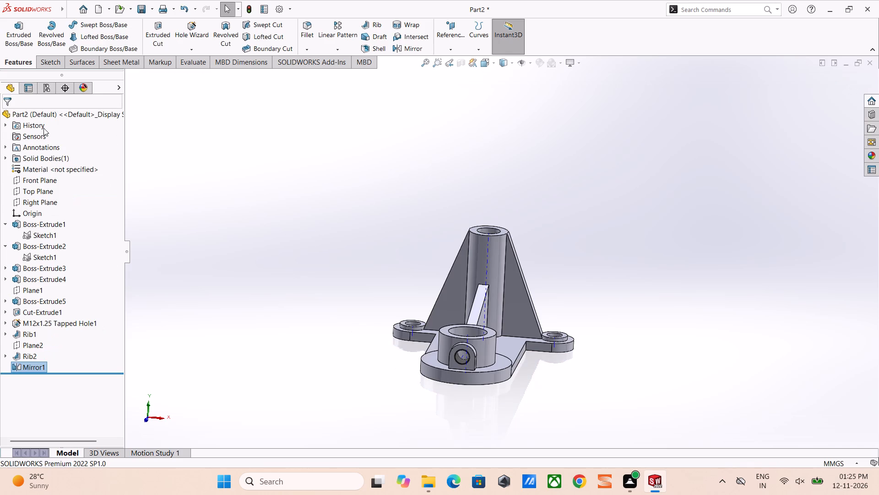
Hide the temporary axes of the cylindrical features throughout the model.
left_click(597, 247)
scroll(517, 297, "down", 2)
middle_click_drag(537, 279, 485, 259)
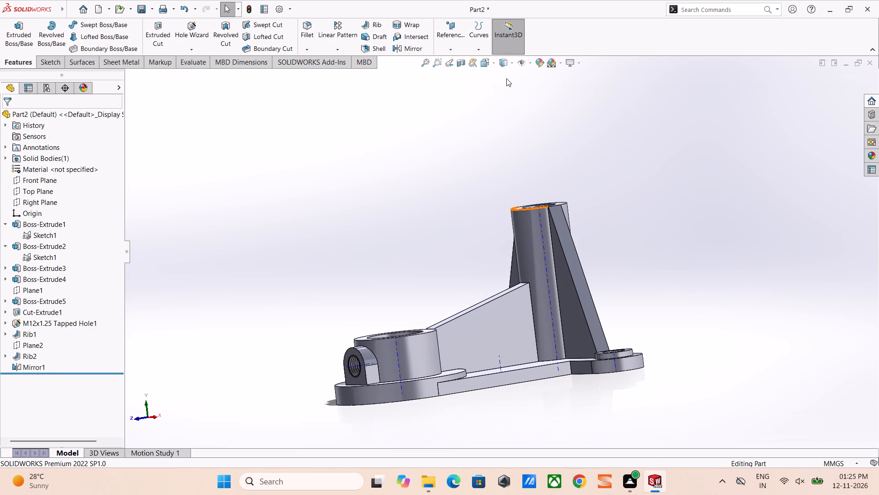
left_click(494, 65)
left_click(577, 110)
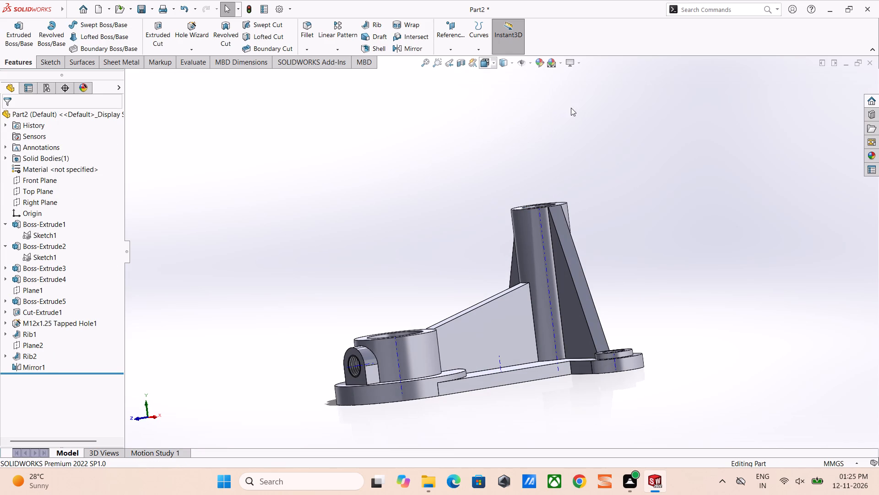
double_click(512, 65)
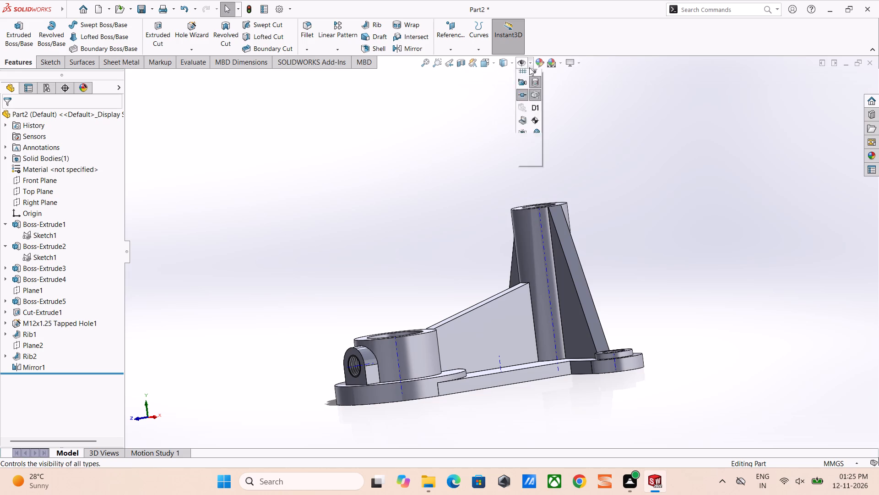
double_click(529, 67)
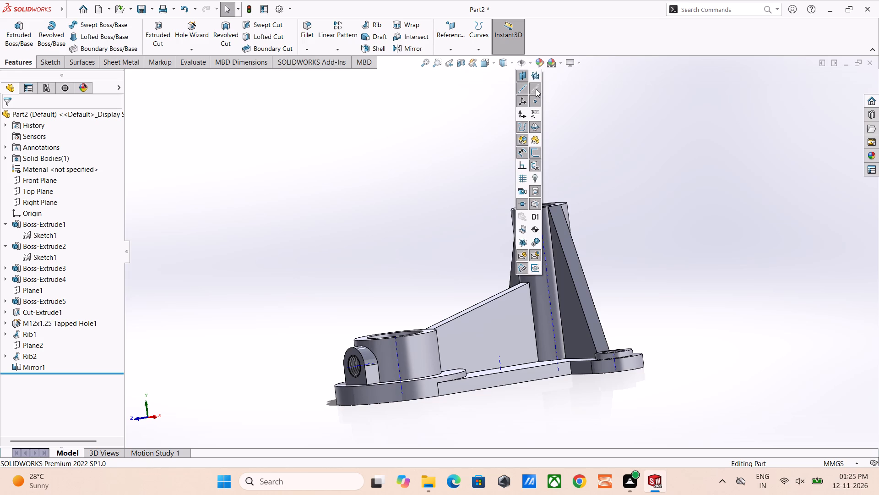
left_click(536, 89)
left_click(646, 188)
Show the ribbed part in the isometric view and examine the ribs and bosses up close.
middle_click_drag(545, 211, 612, 307)
scroll(608, 306, "up", 2)
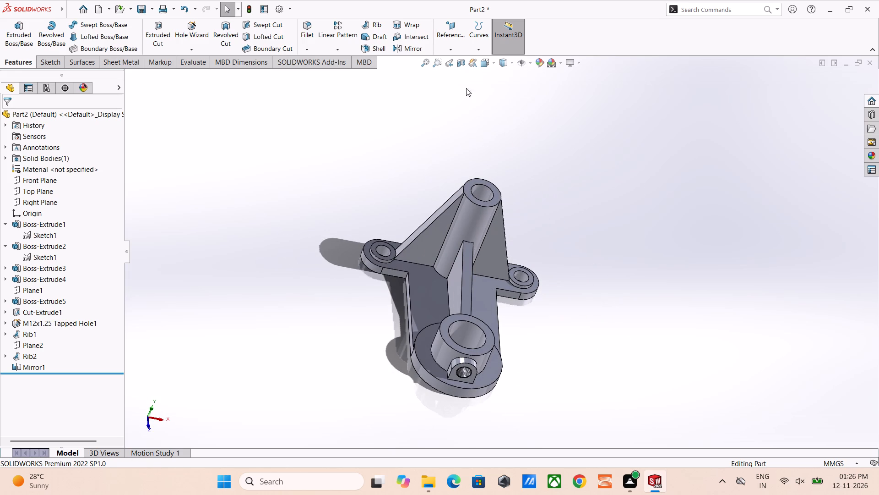
left_click(483, 64)
left_click(539, 88)
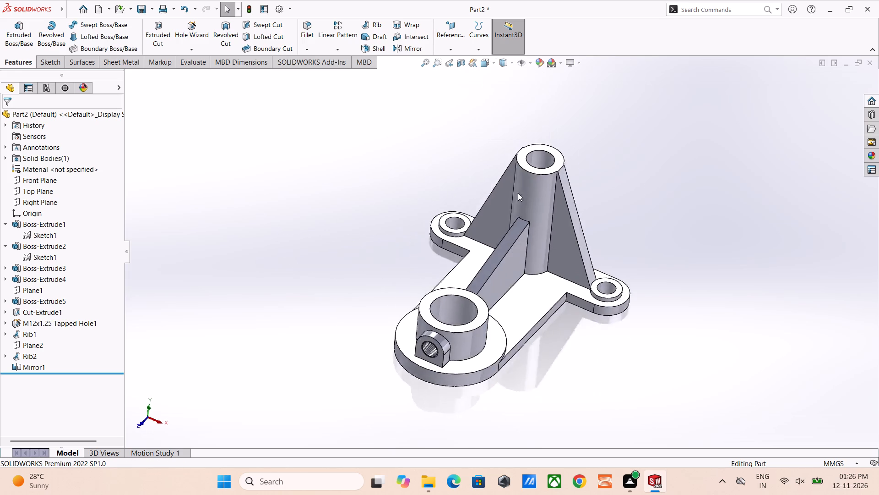
left_click(742, 192)
scroll(533, 255, "down", 3)
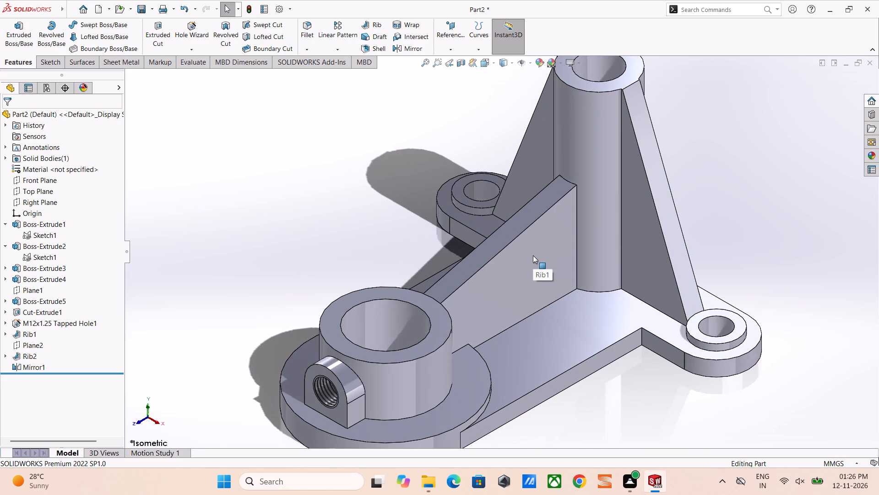
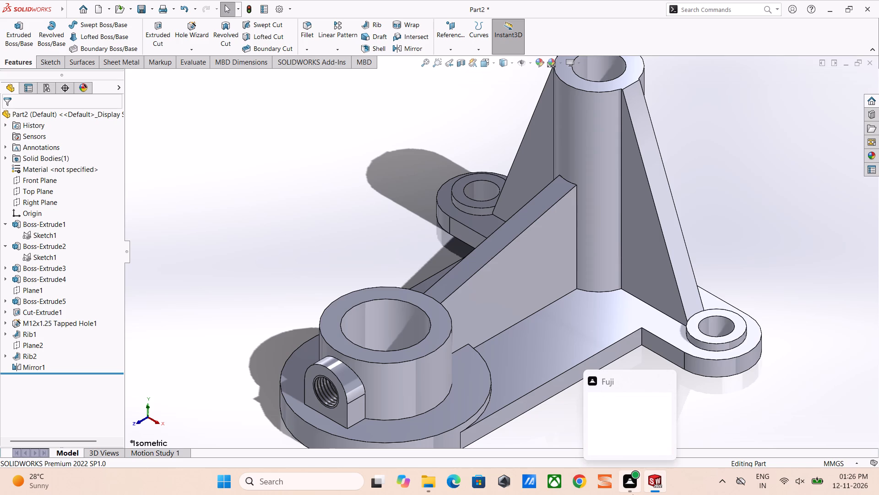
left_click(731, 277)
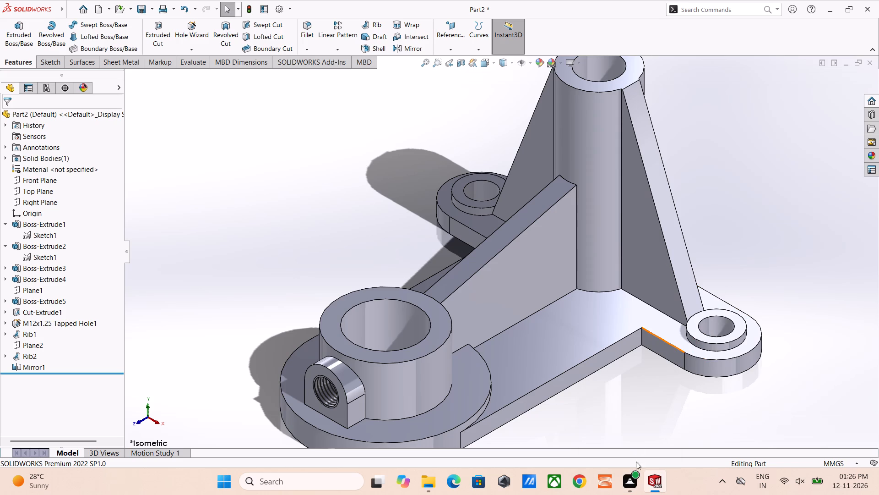
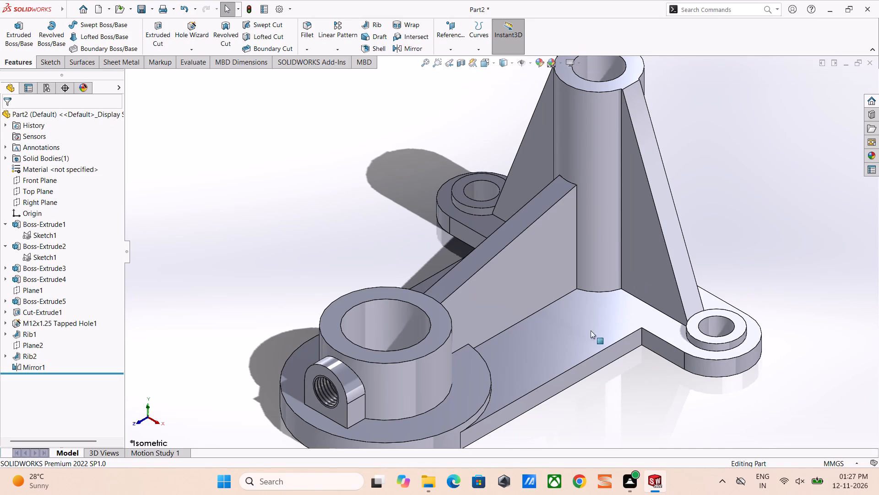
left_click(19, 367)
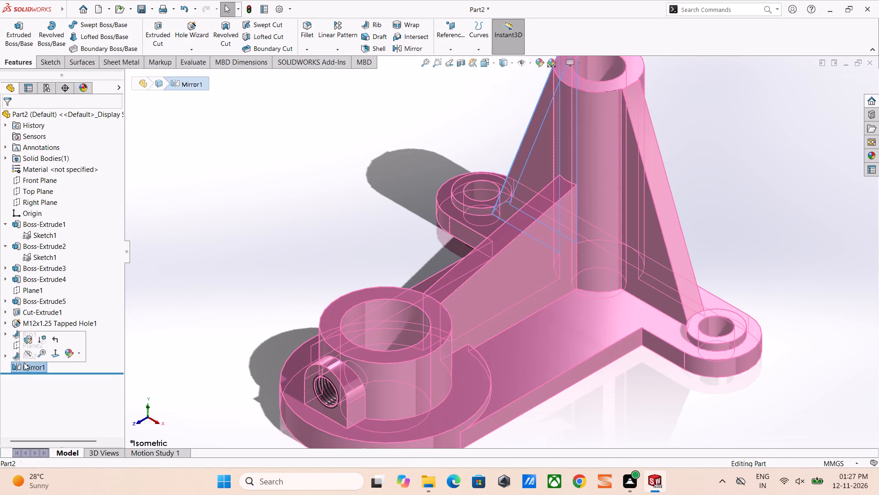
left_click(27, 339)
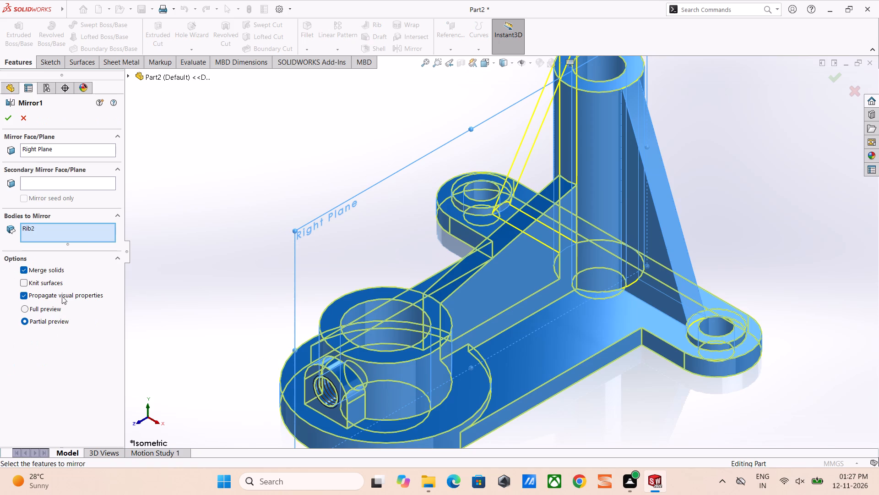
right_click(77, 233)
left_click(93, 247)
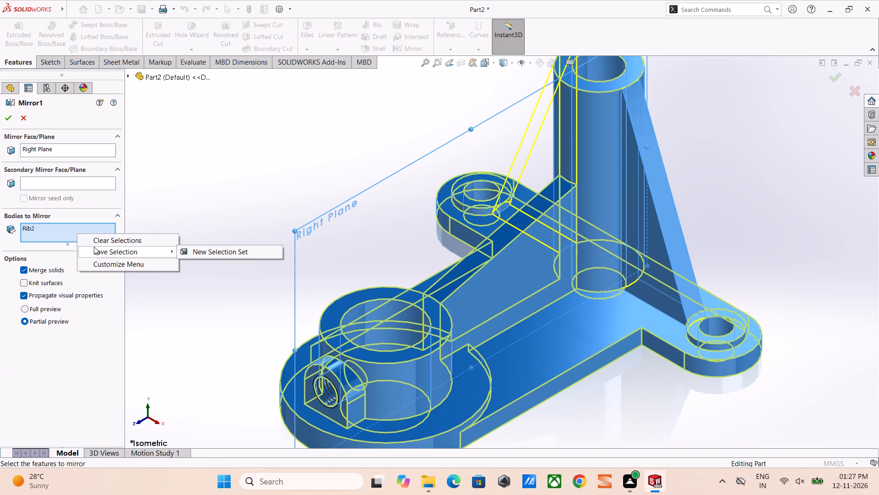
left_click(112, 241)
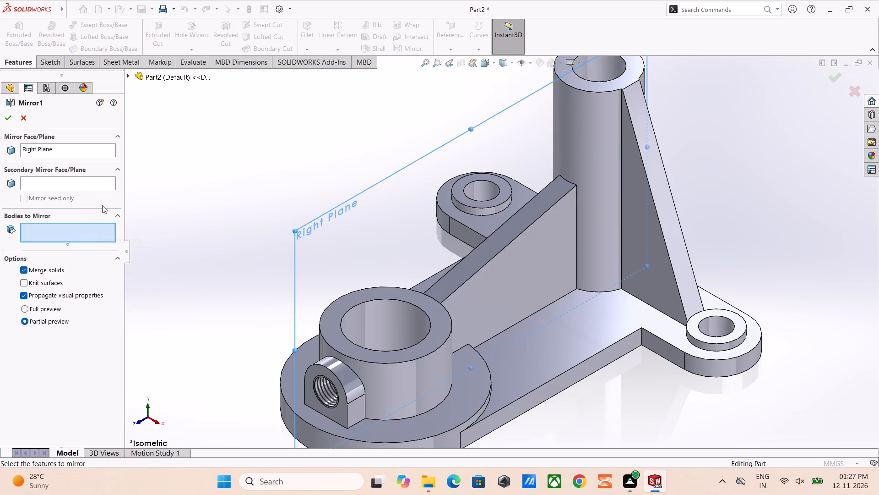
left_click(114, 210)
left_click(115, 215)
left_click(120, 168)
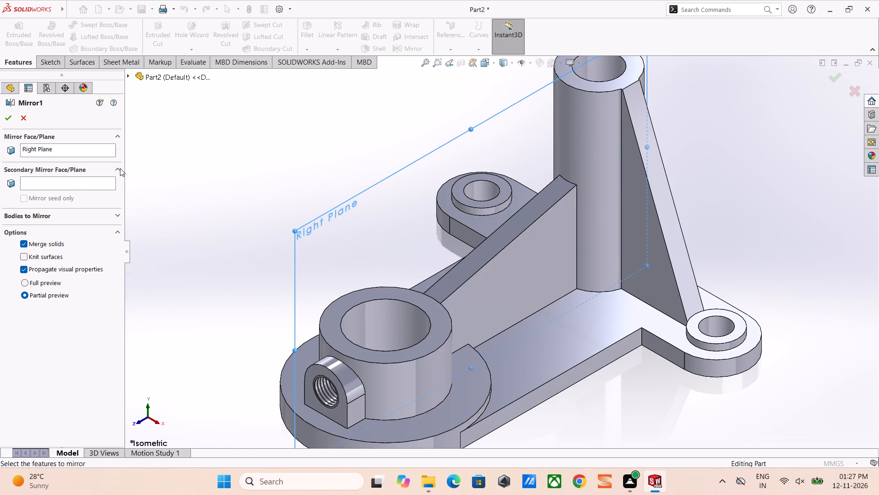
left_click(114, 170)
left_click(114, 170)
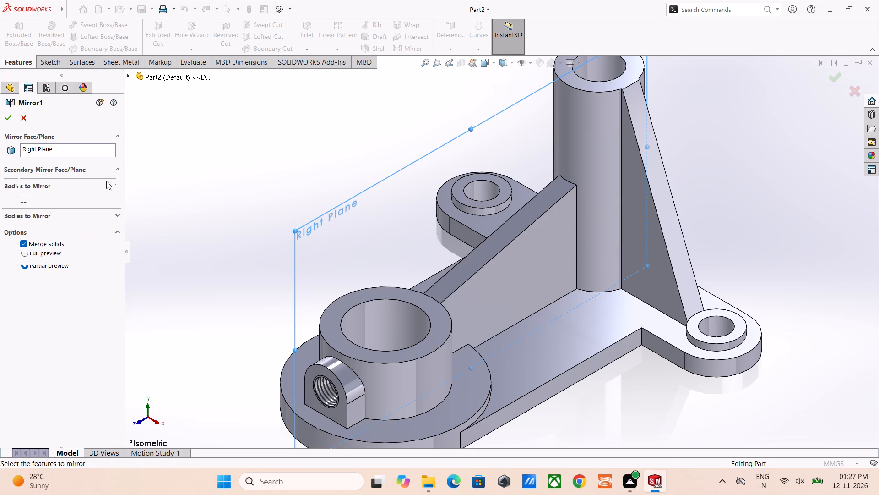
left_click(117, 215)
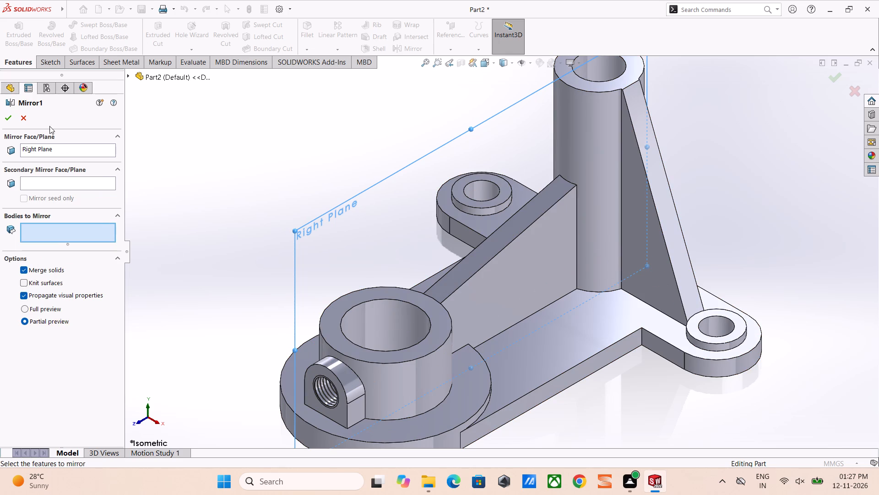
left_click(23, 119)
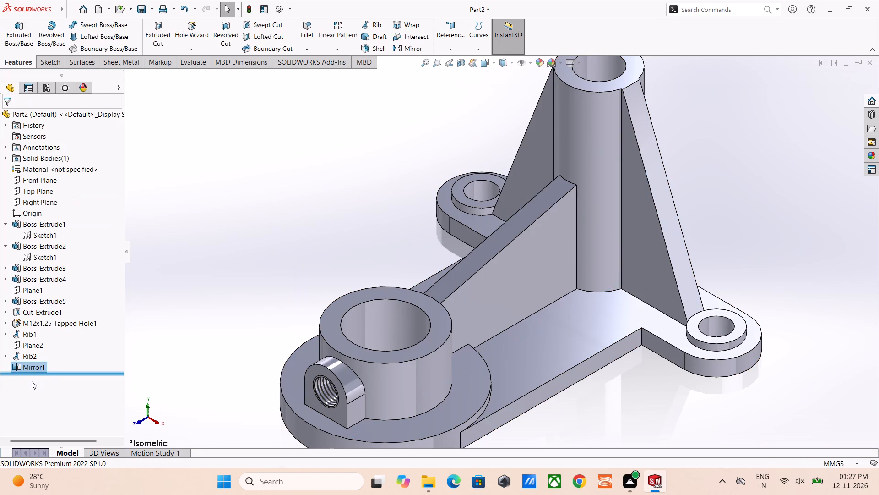
Delete the existing Mirror1 feature that copies the side rib to the opposite lug.
right_click(39, 367)
left_click(69, 343)
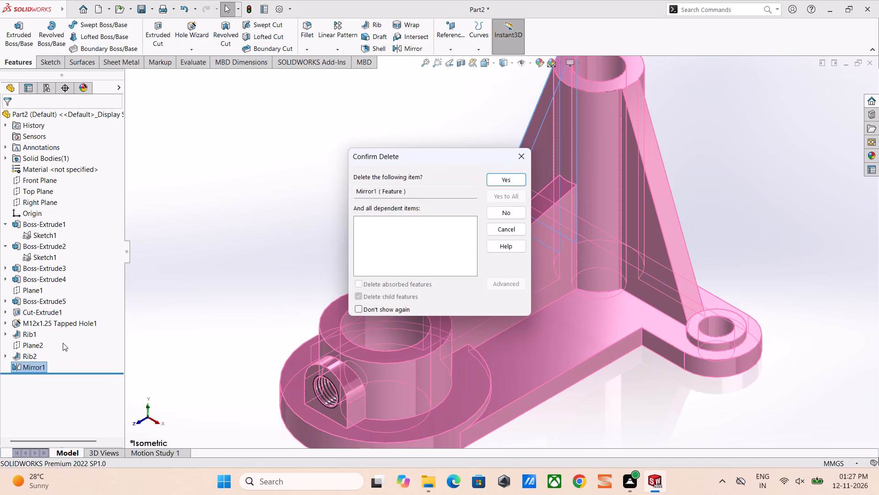
left_click(526, 181)
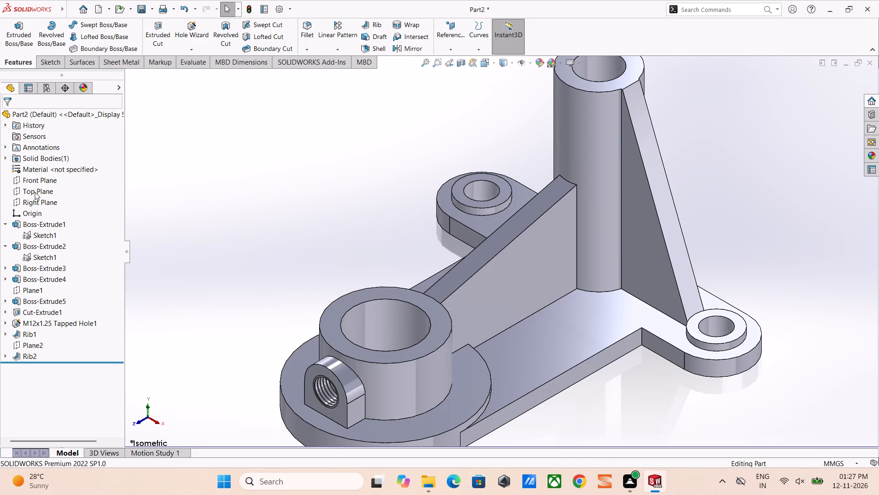
Mirror the side rib, Rib2, about the Right Plane as a feature, with no separate faces in the mirror selection.
left_click(25, 200)
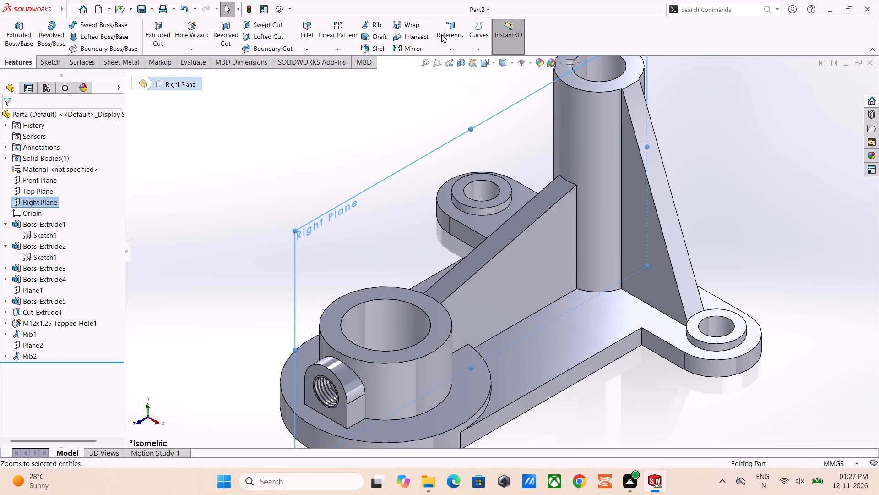
left_click(422, 49)
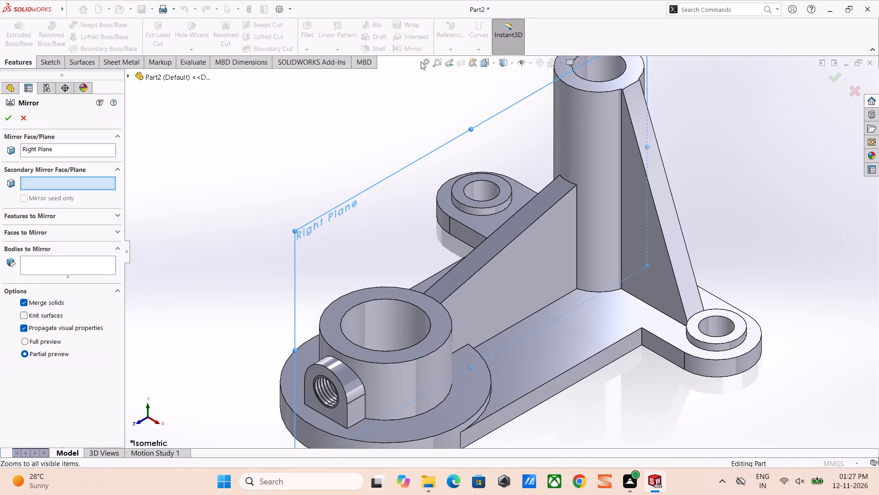
left_click(79, 213)
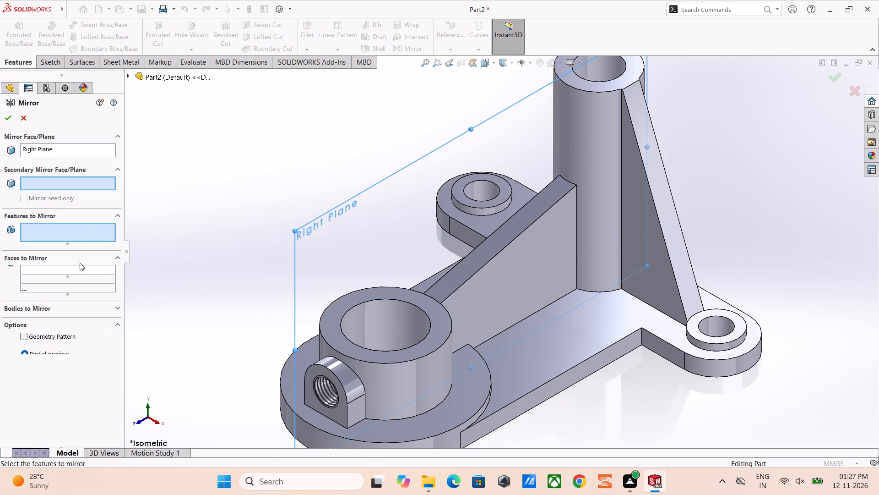
left_click(81, 275)
left_click(648, 252)
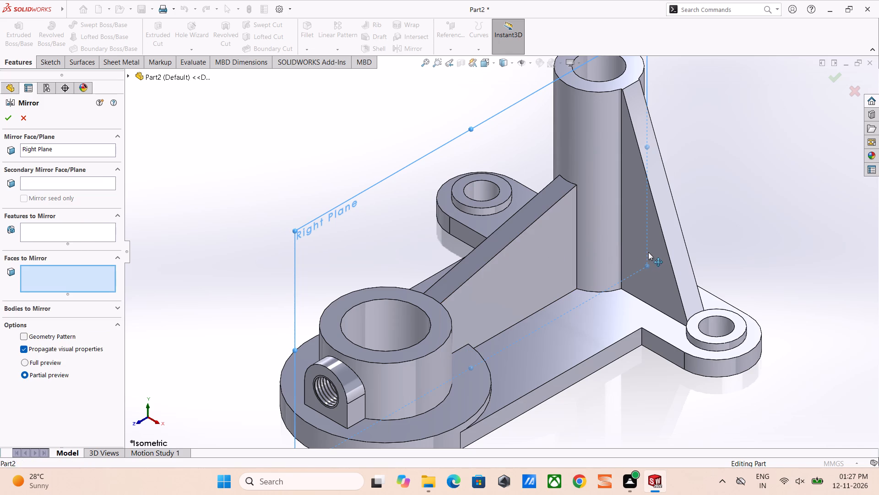
left_click(10, 122)
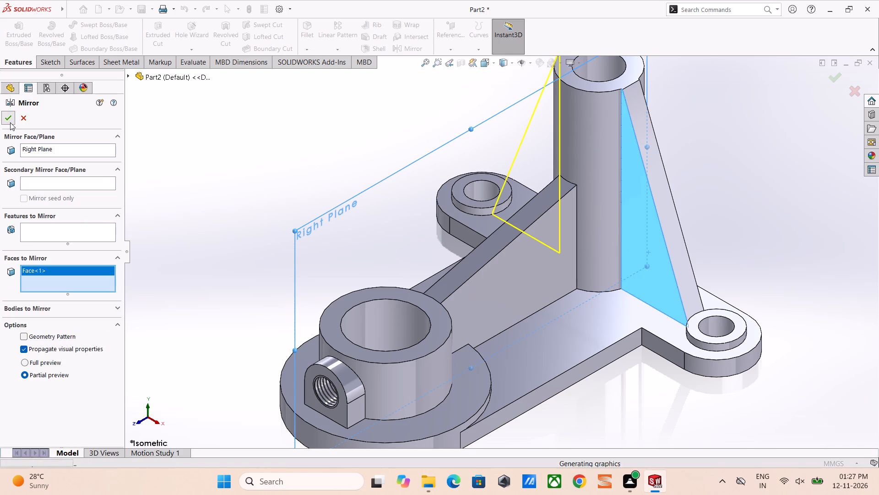
left_click(37, 227)
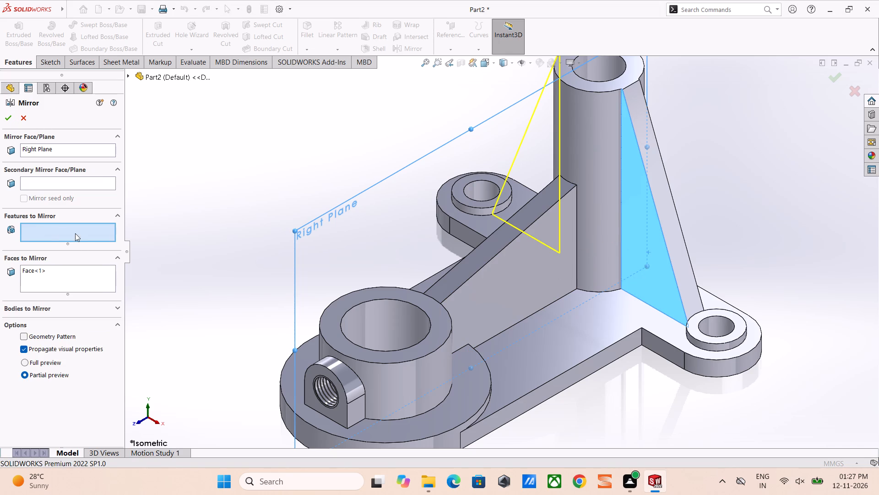
left_click(629, 223)
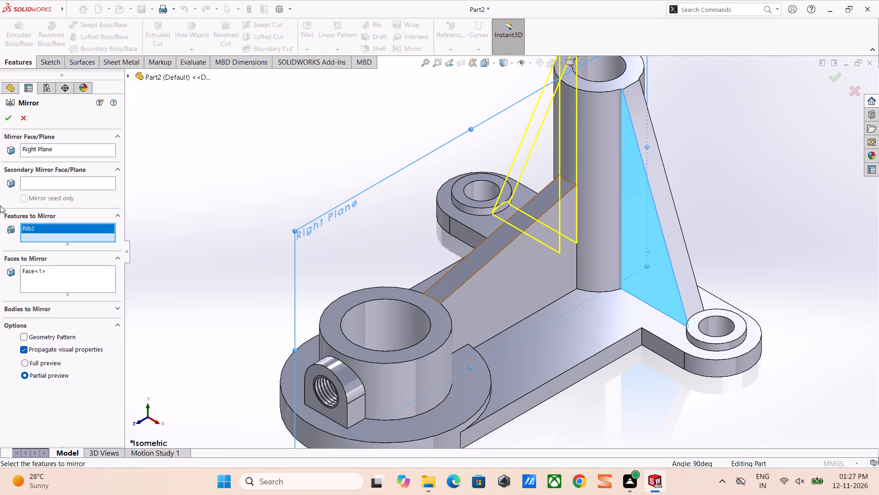
right_click(42, 268)
left_click(64, 286)
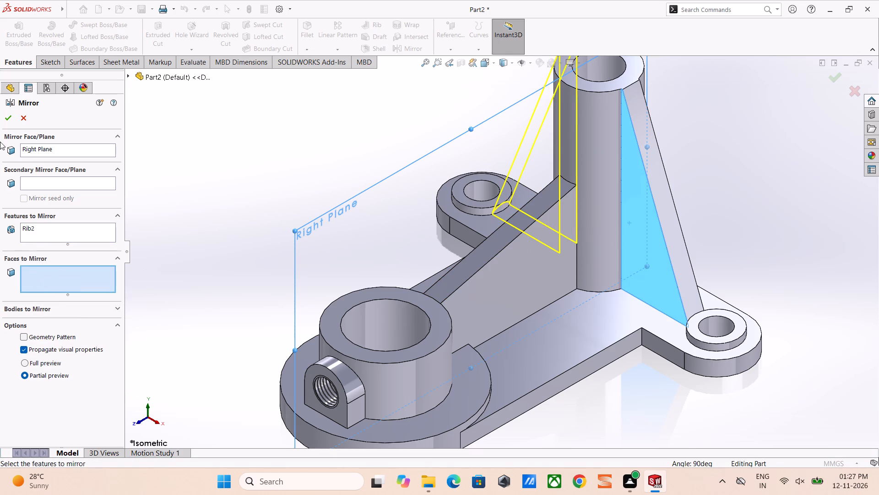
left_click(5, 117)
left_click(201, 141)
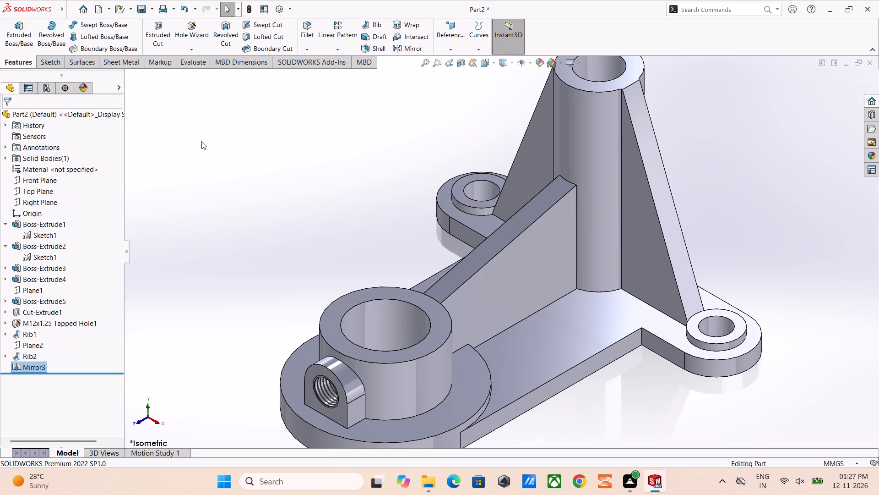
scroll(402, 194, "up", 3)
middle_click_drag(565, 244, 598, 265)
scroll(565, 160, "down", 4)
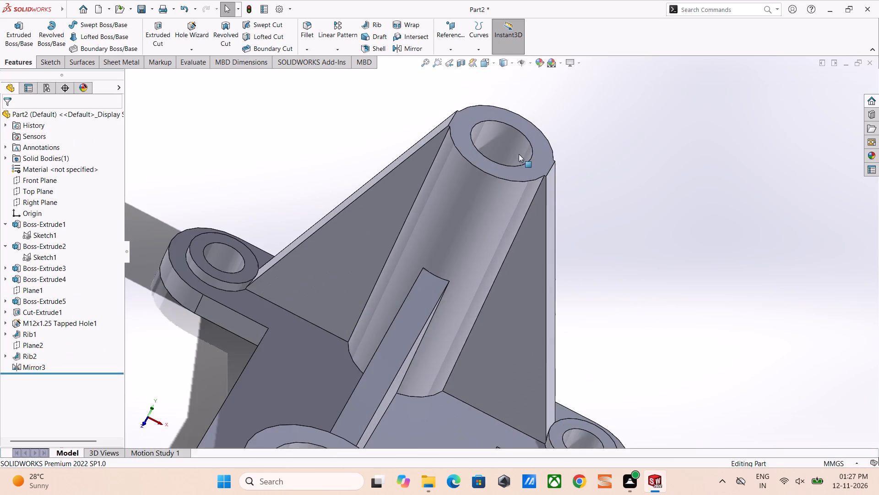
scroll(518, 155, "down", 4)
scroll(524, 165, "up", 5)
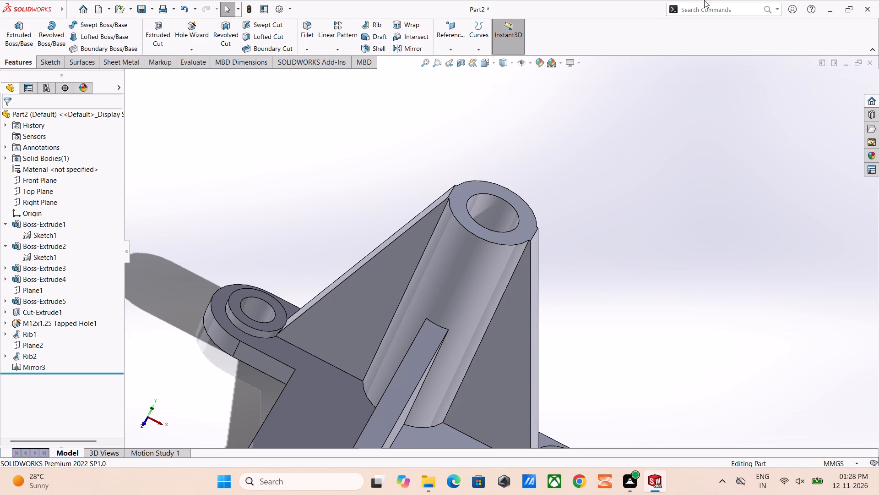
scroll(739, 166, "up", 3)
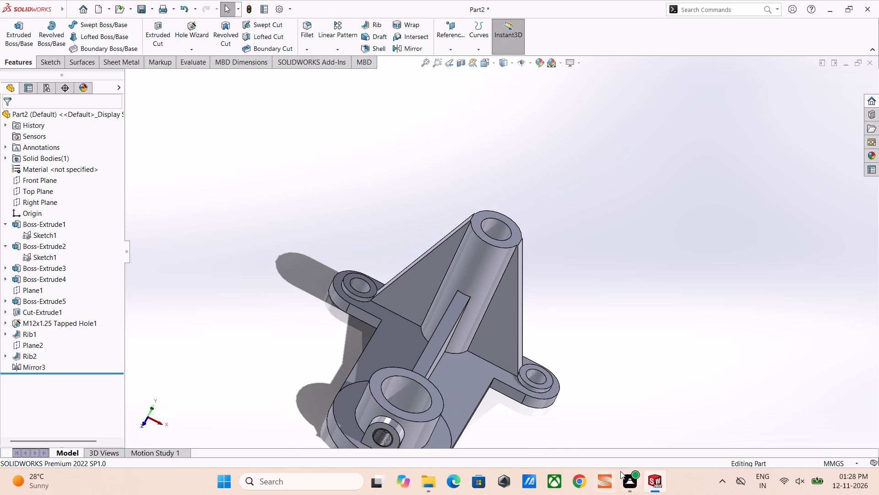
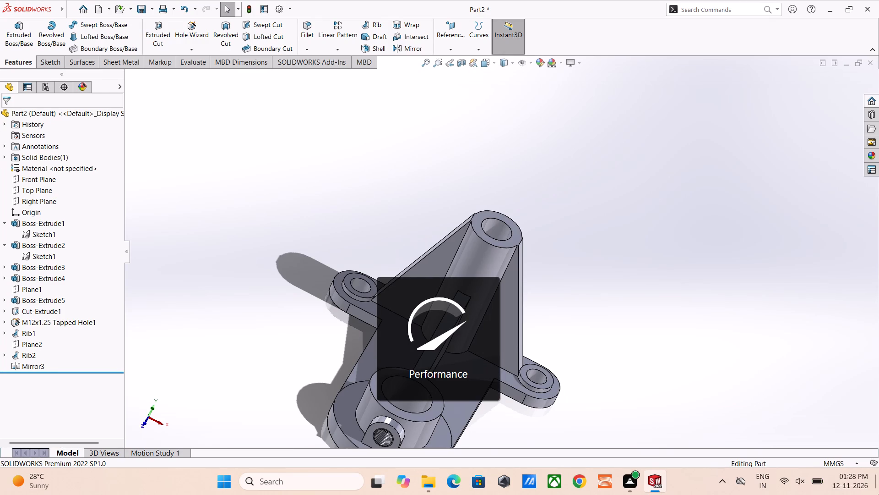
Inspect the finished part with its mirrored side ribs from different angles, ending in the isometric view.
scroll(691, 177, "up", 5)
scroll(571, 239, "down", 1)
middle_click_drag(571, 239, 503, 220)
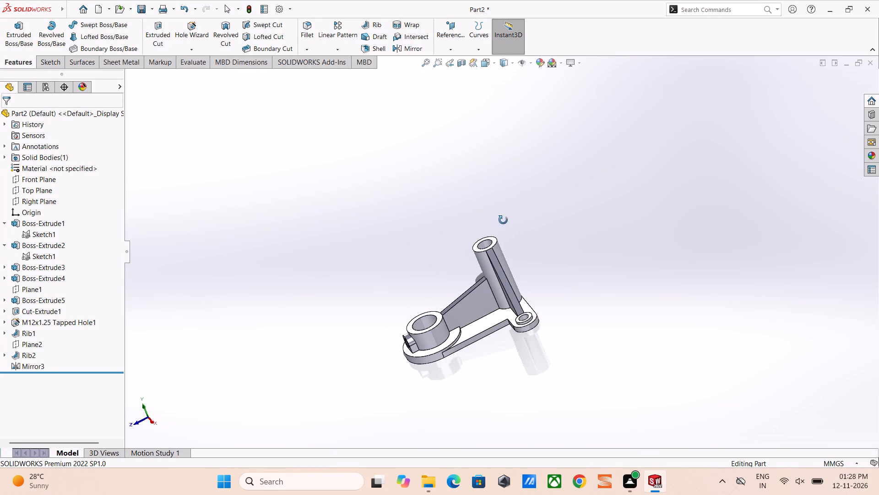
middle_click_drag(503, 220, 503, 220)
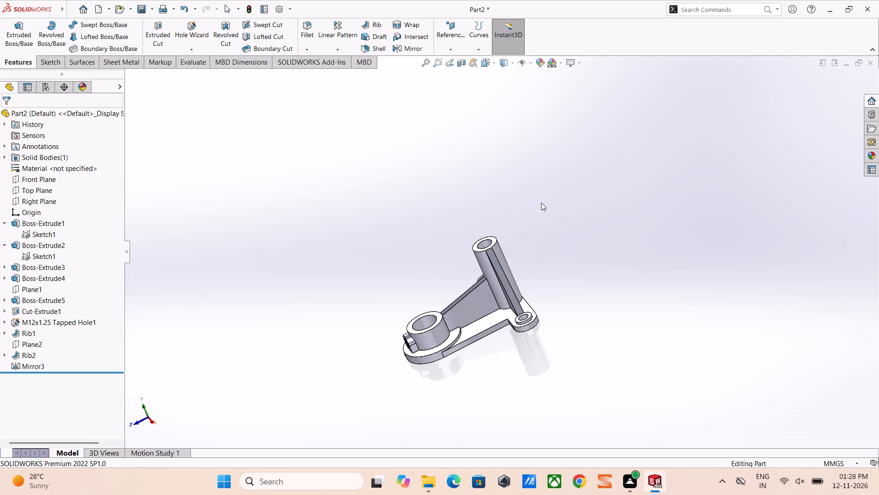
scroll(709, 465, "down", 2)
left_click(495, 65)
left_click(540, 90)
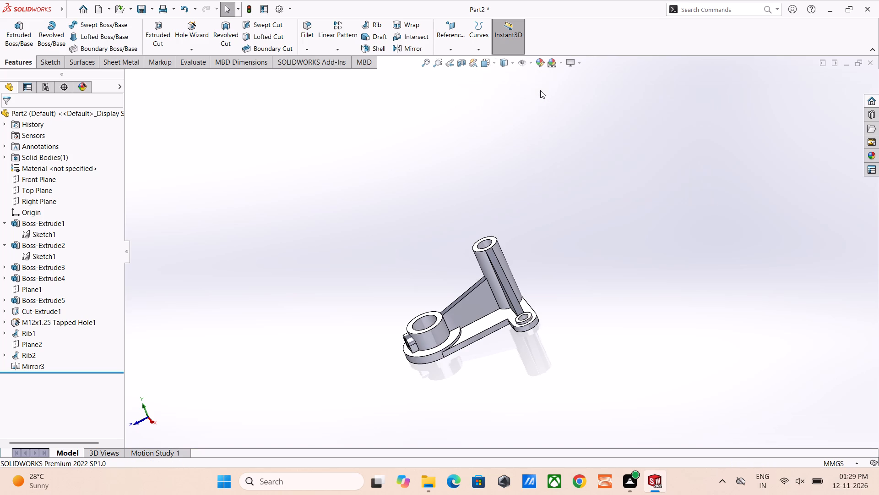
left_click(686, 122)
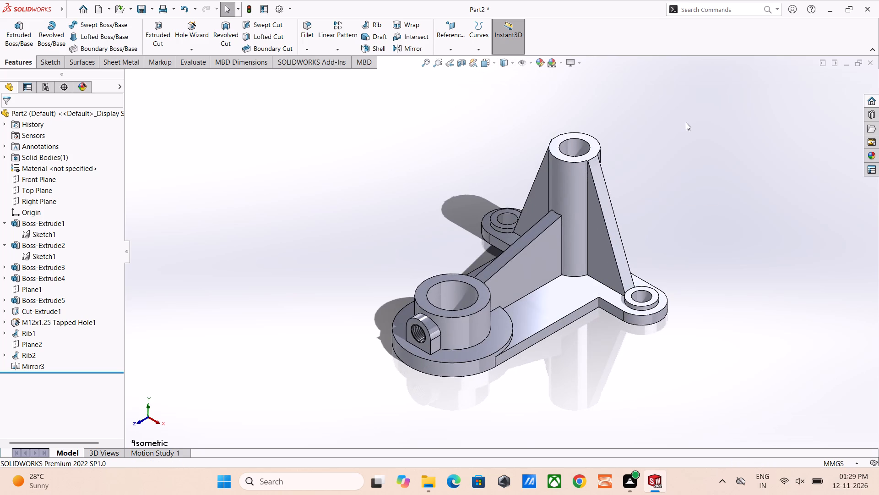
Save the part under the file name 2 in the Desktop folder fuji, as a SOLIDWORKS Part.
key("ctrl+s")
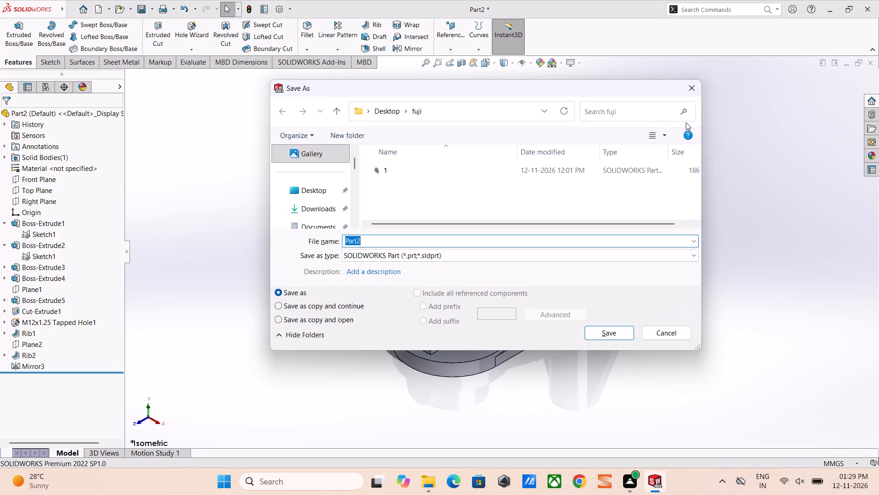
key("BackSpace")
key("2")
key("Return")
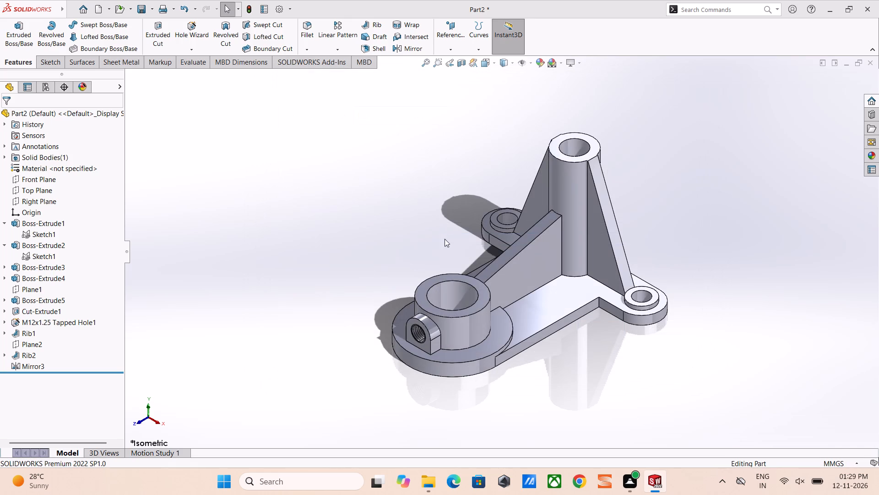
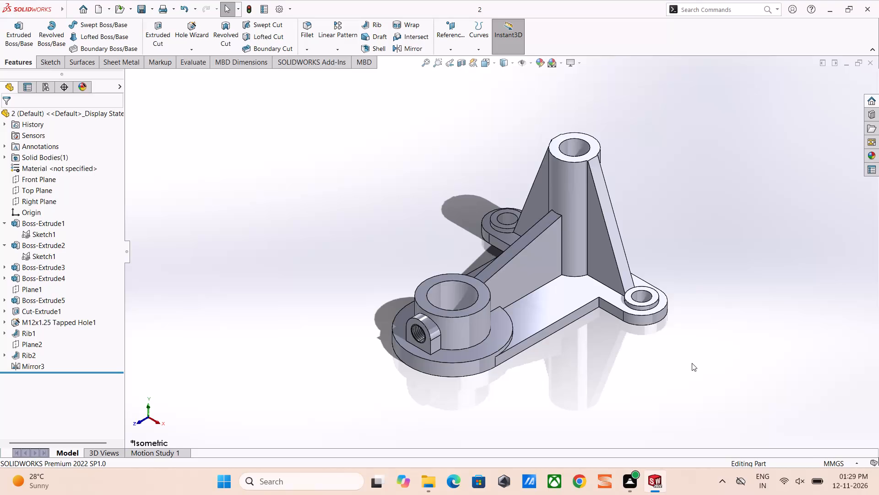
Examine the saved part up close from several angles, especially where the side ribs meet the top of the post.
scroll(395, 313, "down", 4)
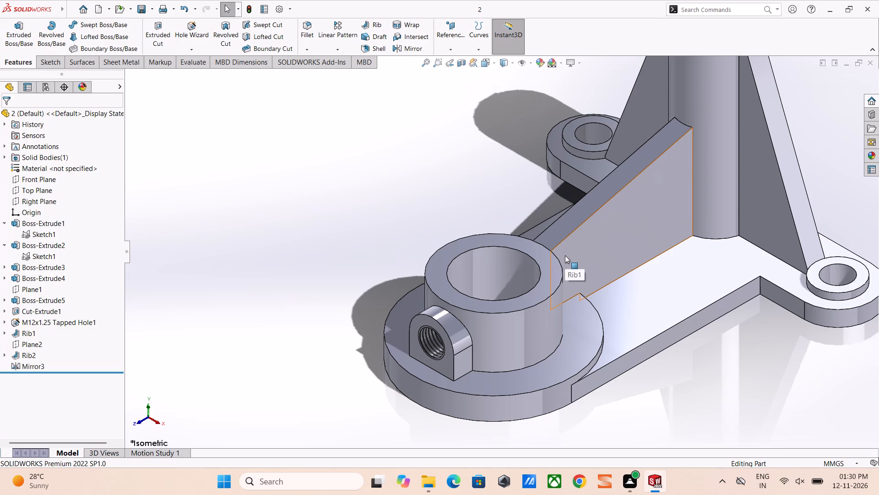
scroll(636, 374, "up", 6)
scroll(536, 232, "down", 5)
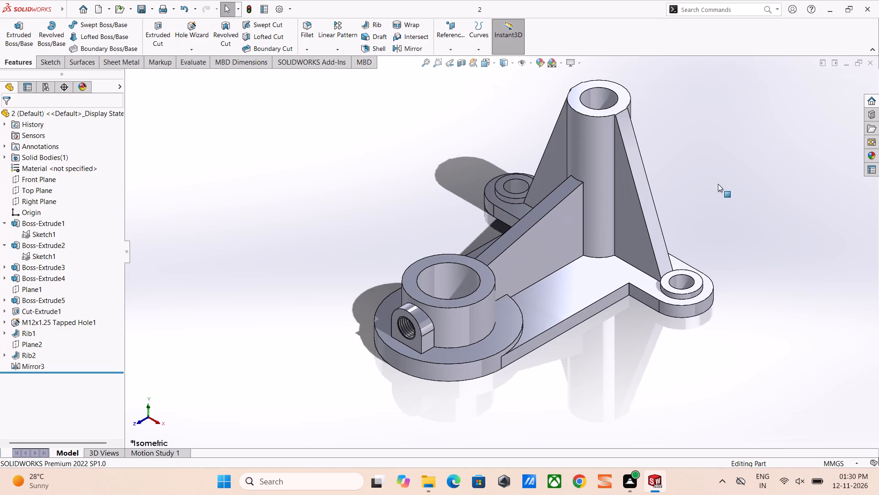
left_click(744, 170)
middle_click_drag(649, 223, 680, 258)
scroll(680, 258, "up", 5)
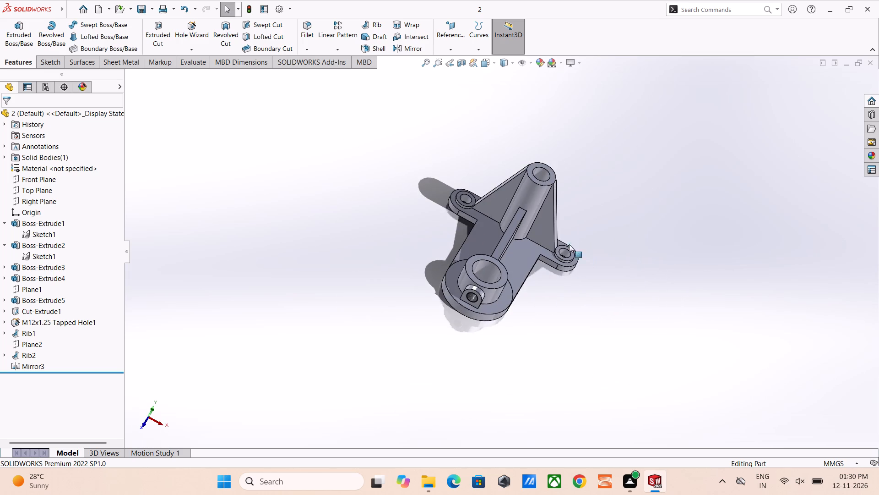
scroll(527, 200, "down", 10)
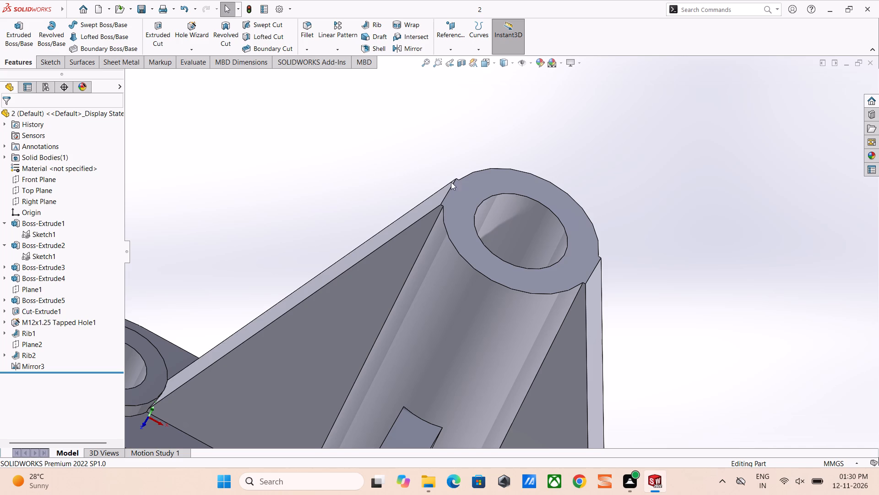
scroll(493, 196, "up", 3)
middle_click_drag(666, 250, 620, 248)
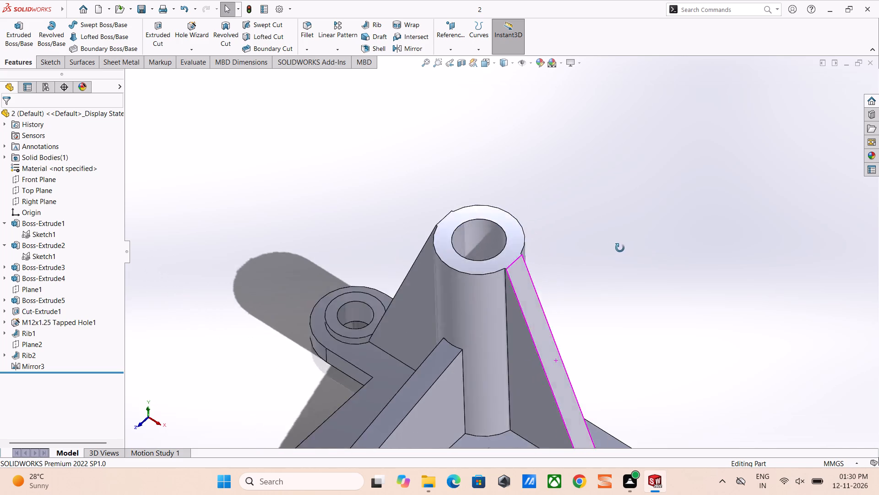
middle_click_drag(620, 248, 613, 248)
scroll(591, 266, "up", 5)
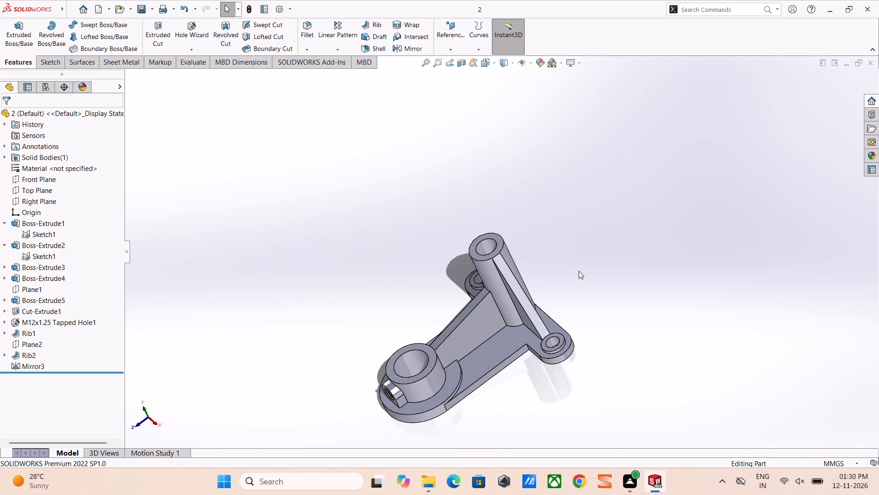
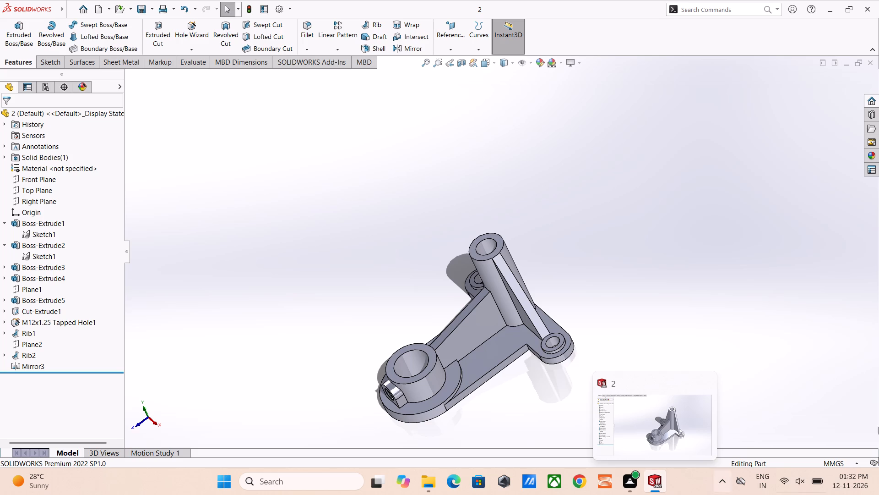
Set the finished part to the standard isometric orientation for an overall view.
scroll(585, 264, "up", 3)
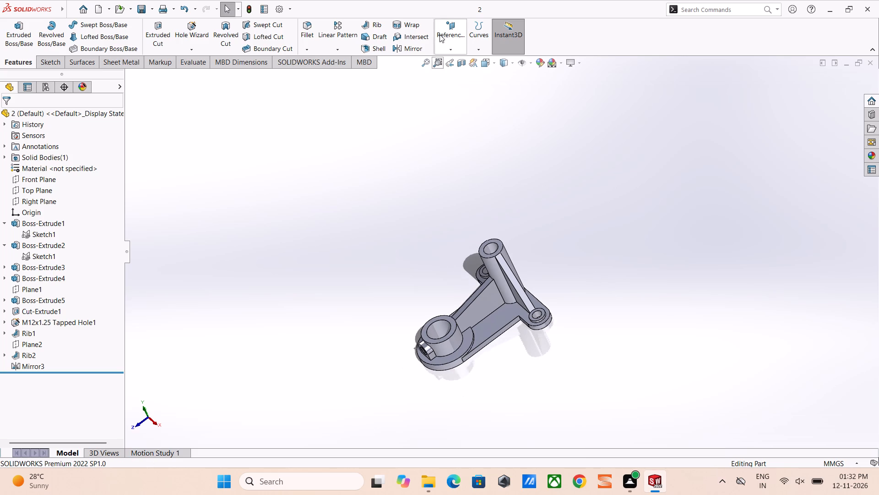
left_click(515, 65)
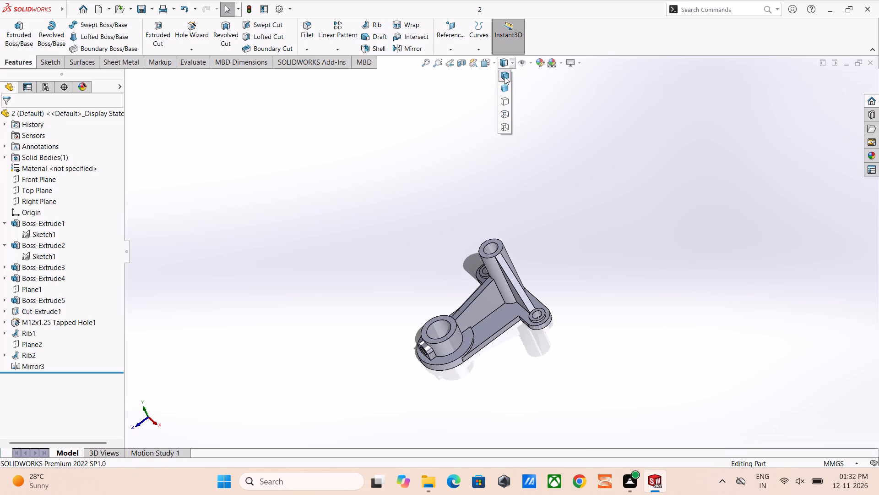
left_click(535, 93)
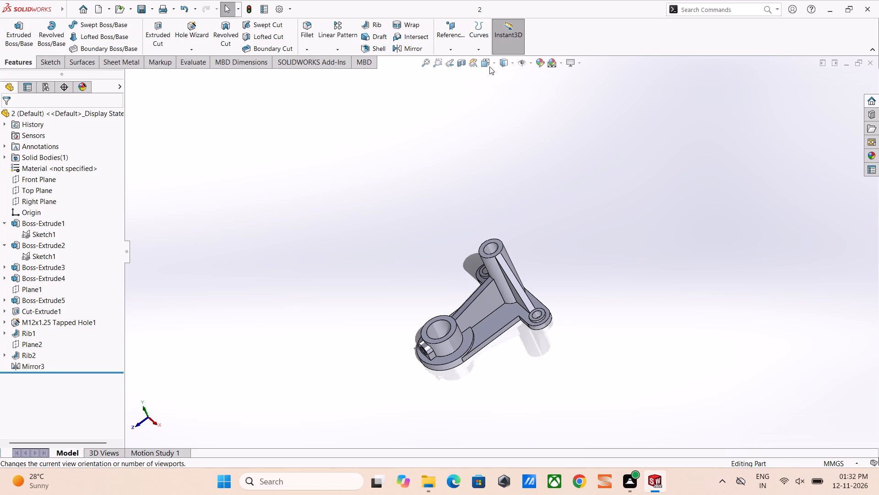
left_click(496, 63)
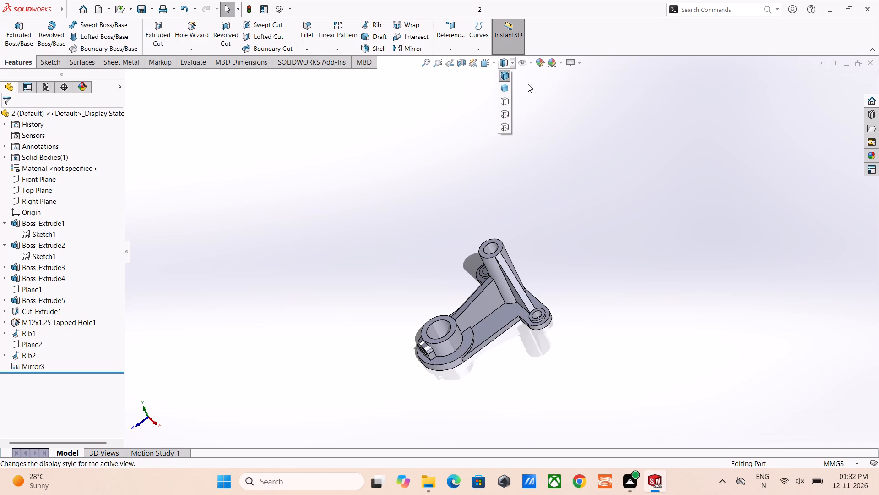
left_click(532, 89)
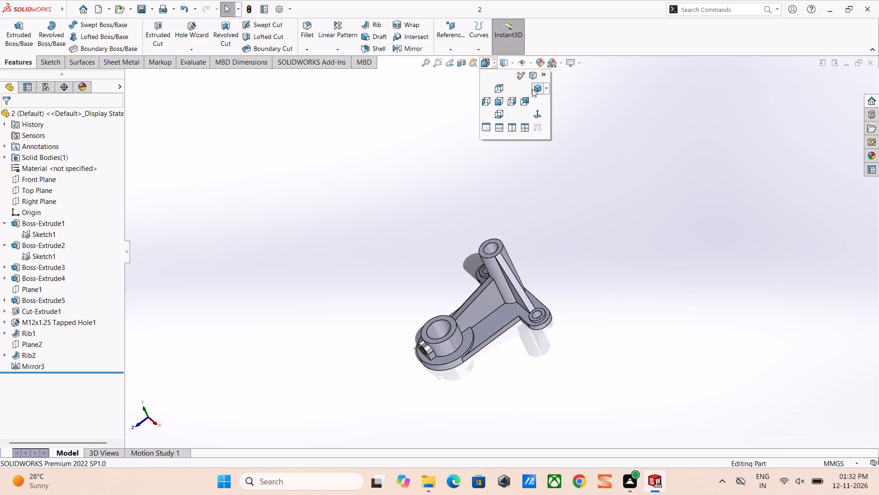
left_click(488, 178)
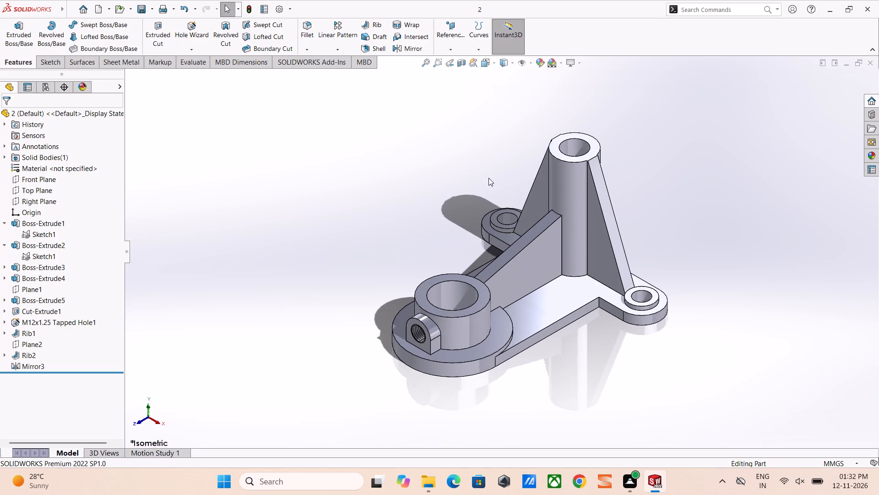
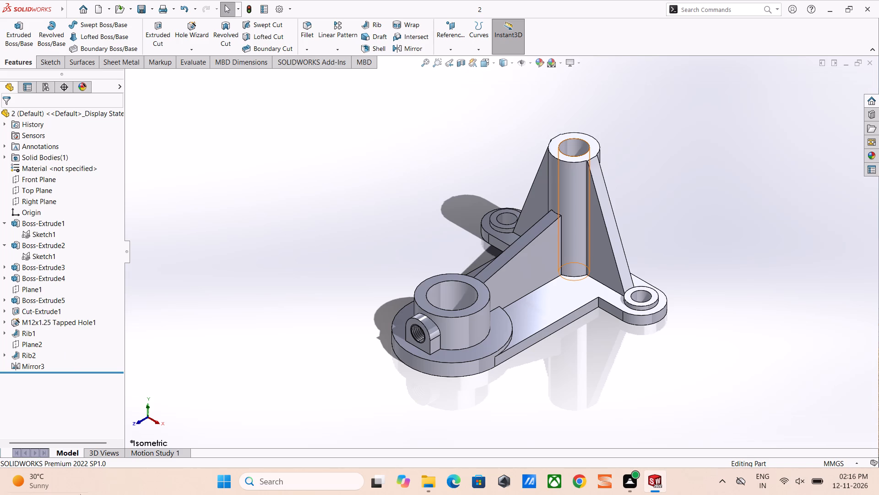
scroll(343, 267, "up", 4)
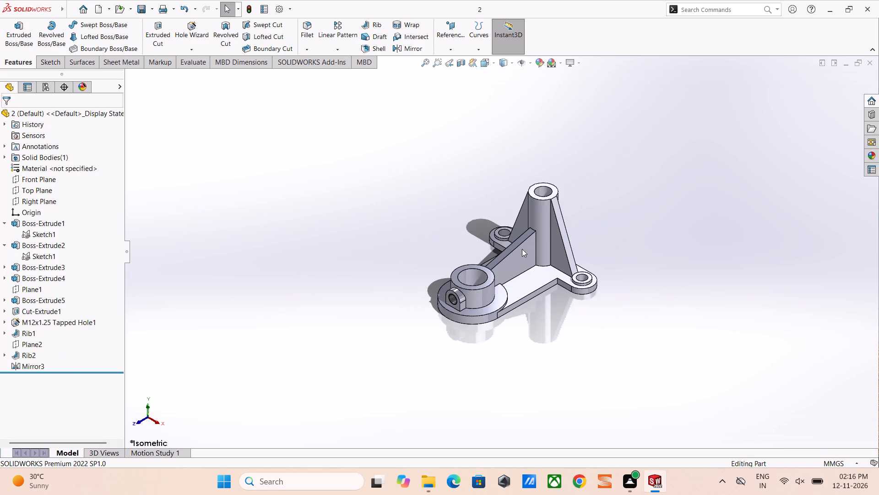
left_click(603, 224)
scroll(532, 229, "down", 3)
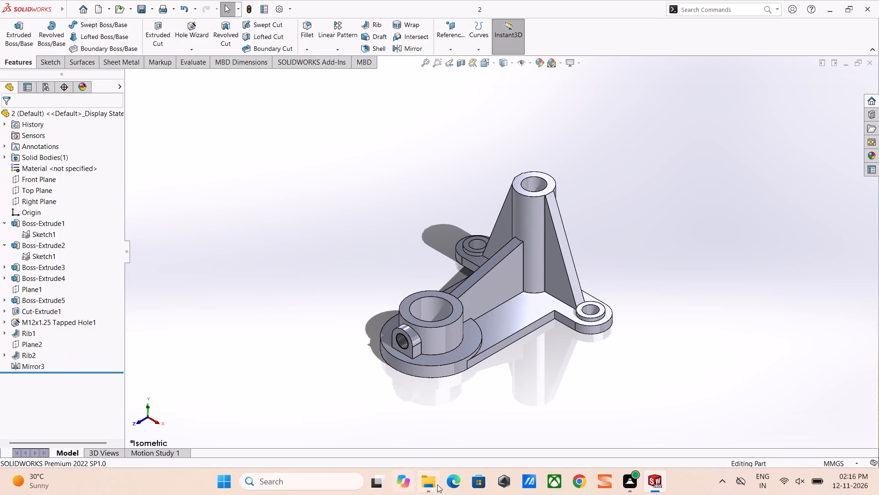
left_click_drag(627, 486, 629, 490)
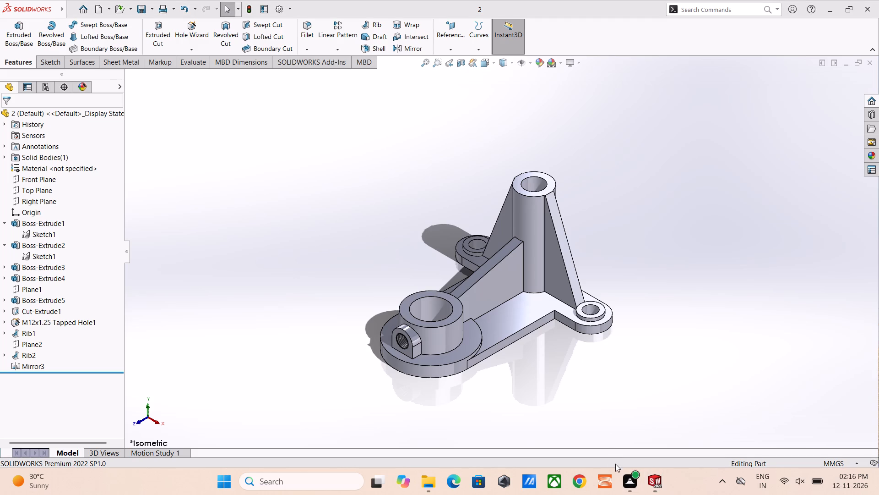
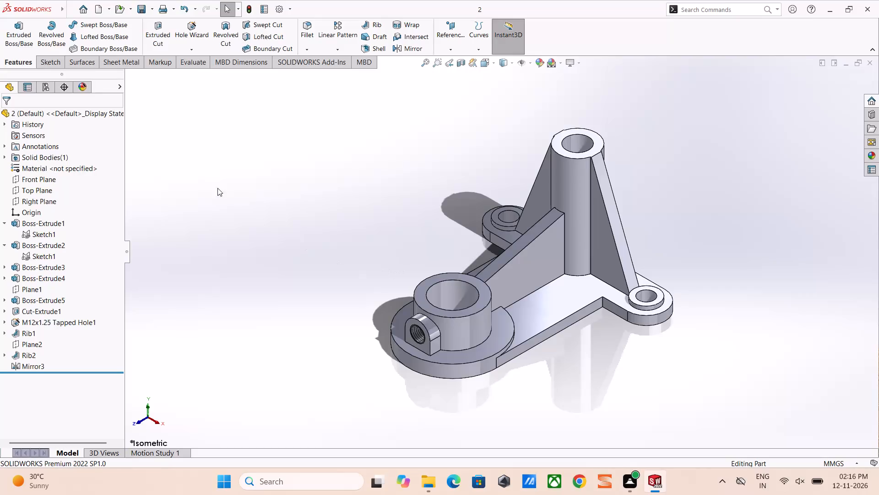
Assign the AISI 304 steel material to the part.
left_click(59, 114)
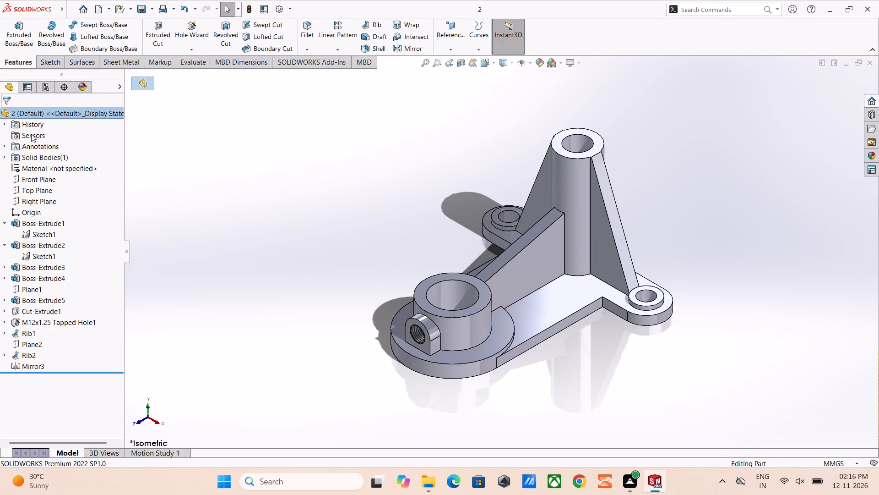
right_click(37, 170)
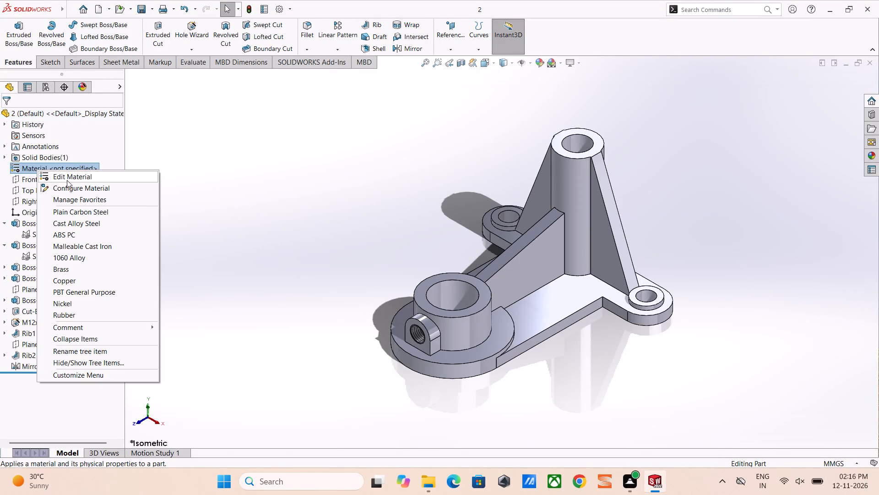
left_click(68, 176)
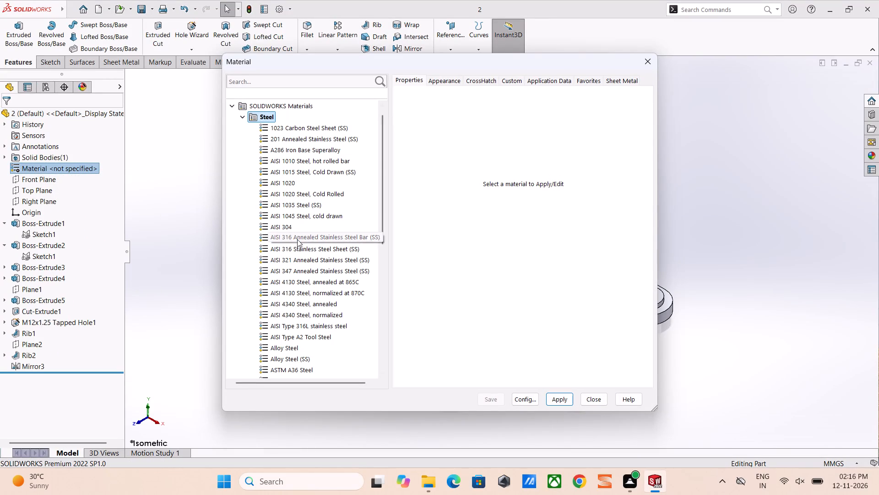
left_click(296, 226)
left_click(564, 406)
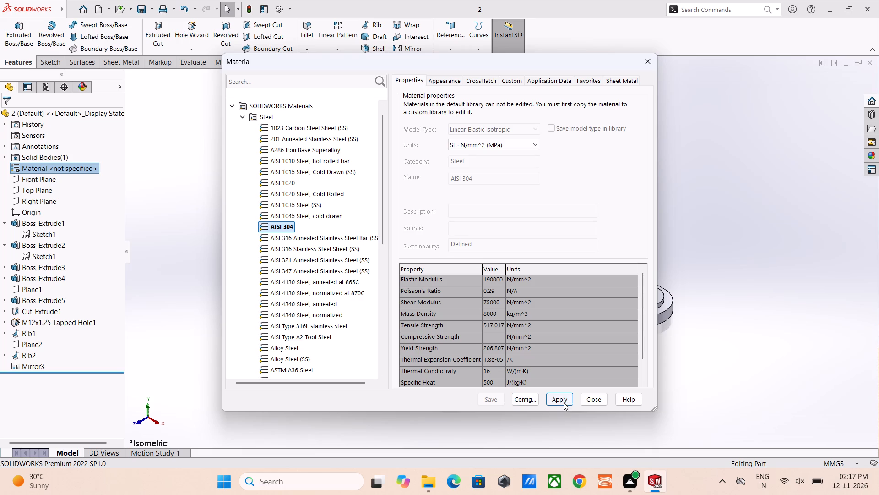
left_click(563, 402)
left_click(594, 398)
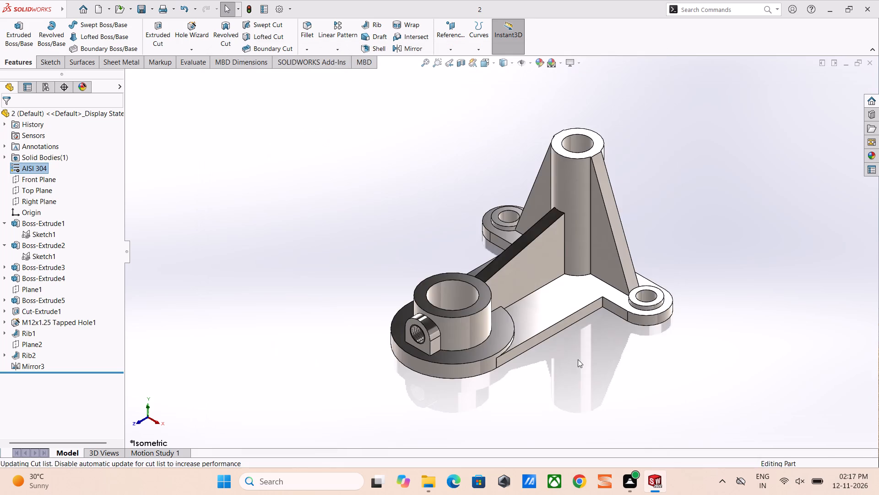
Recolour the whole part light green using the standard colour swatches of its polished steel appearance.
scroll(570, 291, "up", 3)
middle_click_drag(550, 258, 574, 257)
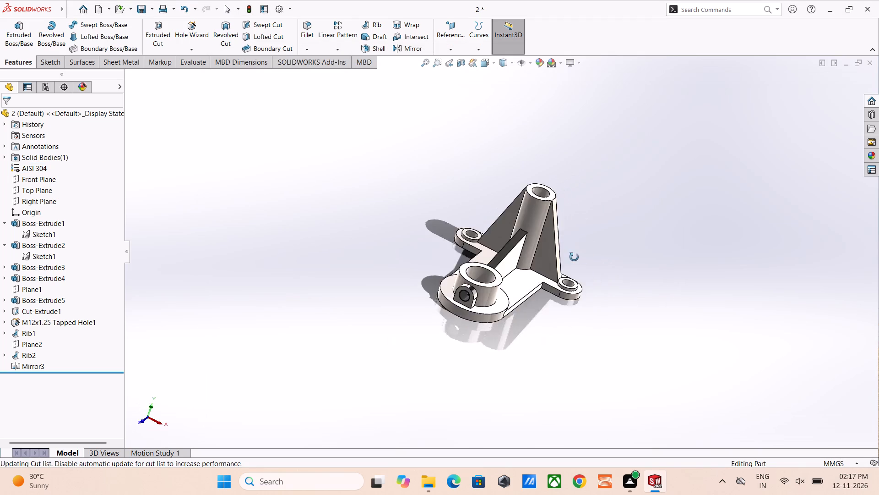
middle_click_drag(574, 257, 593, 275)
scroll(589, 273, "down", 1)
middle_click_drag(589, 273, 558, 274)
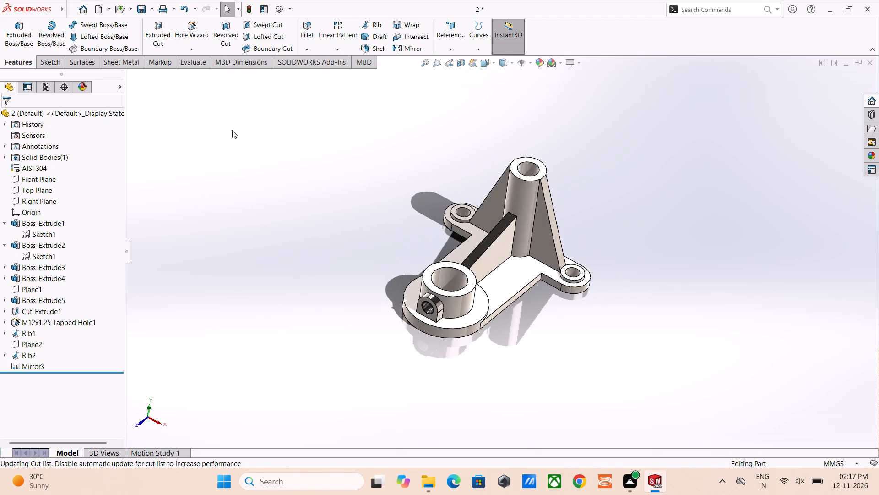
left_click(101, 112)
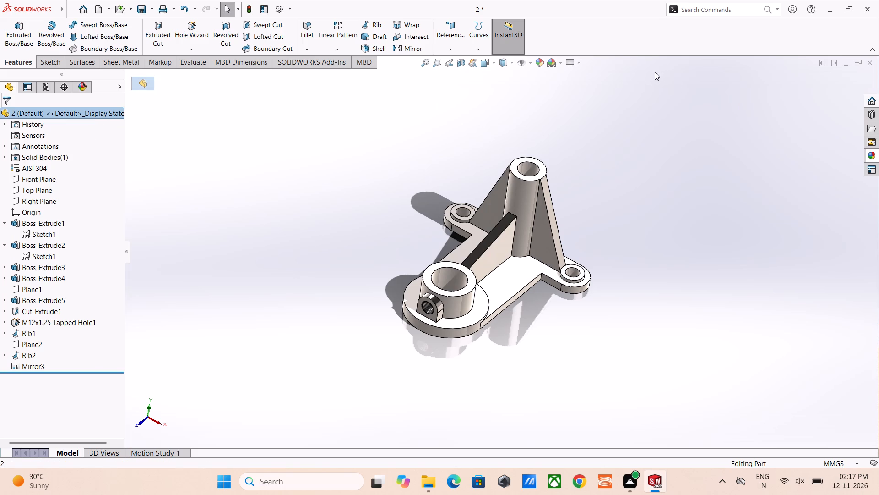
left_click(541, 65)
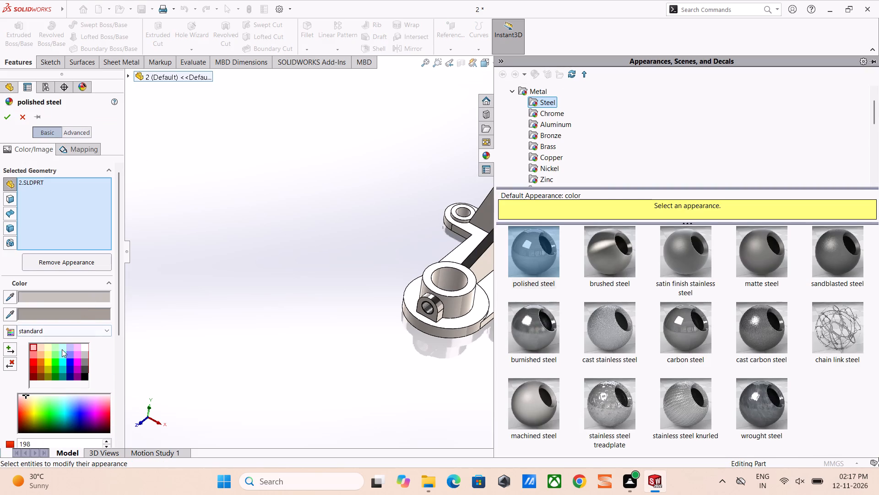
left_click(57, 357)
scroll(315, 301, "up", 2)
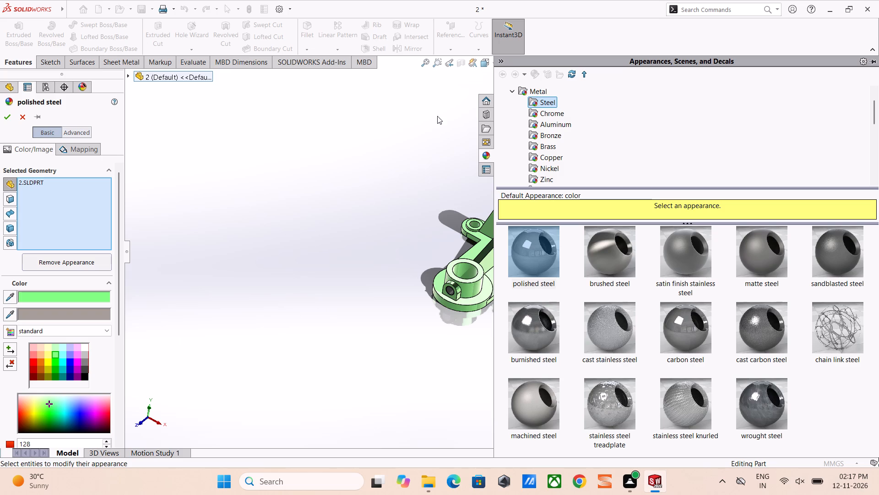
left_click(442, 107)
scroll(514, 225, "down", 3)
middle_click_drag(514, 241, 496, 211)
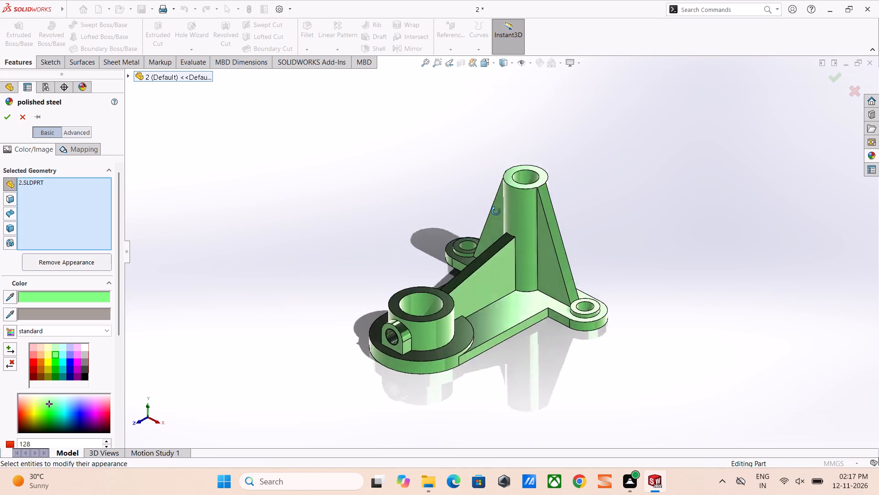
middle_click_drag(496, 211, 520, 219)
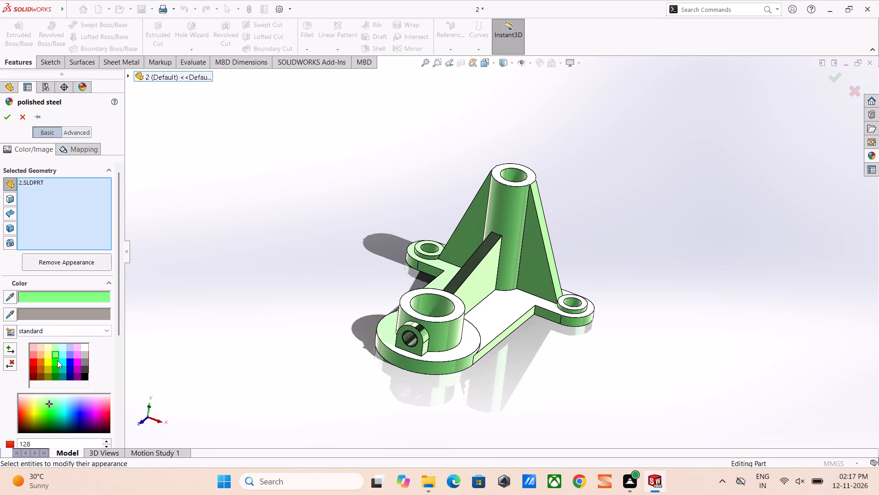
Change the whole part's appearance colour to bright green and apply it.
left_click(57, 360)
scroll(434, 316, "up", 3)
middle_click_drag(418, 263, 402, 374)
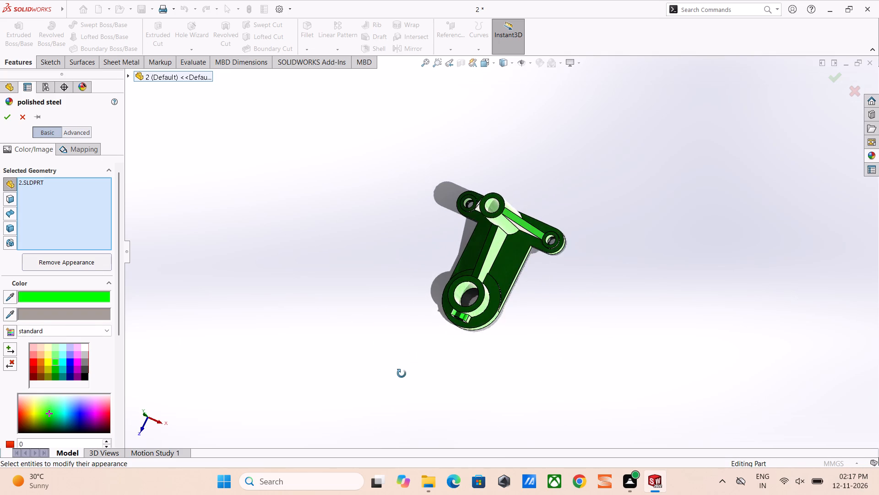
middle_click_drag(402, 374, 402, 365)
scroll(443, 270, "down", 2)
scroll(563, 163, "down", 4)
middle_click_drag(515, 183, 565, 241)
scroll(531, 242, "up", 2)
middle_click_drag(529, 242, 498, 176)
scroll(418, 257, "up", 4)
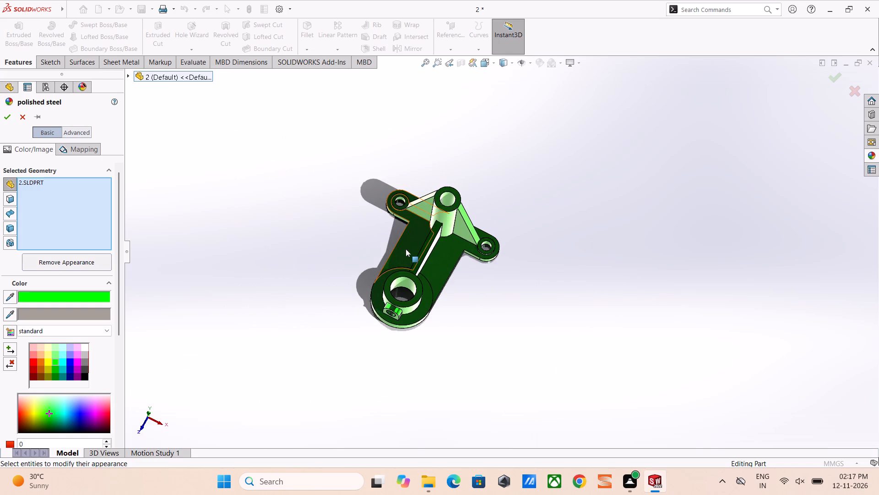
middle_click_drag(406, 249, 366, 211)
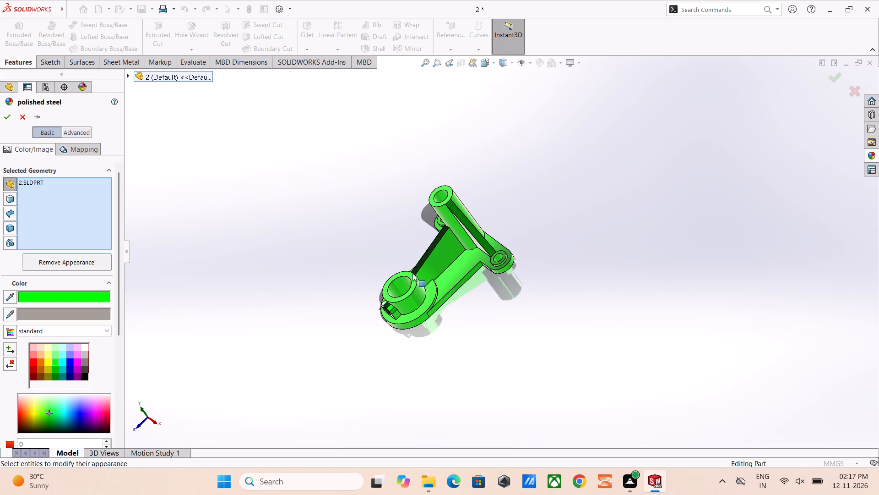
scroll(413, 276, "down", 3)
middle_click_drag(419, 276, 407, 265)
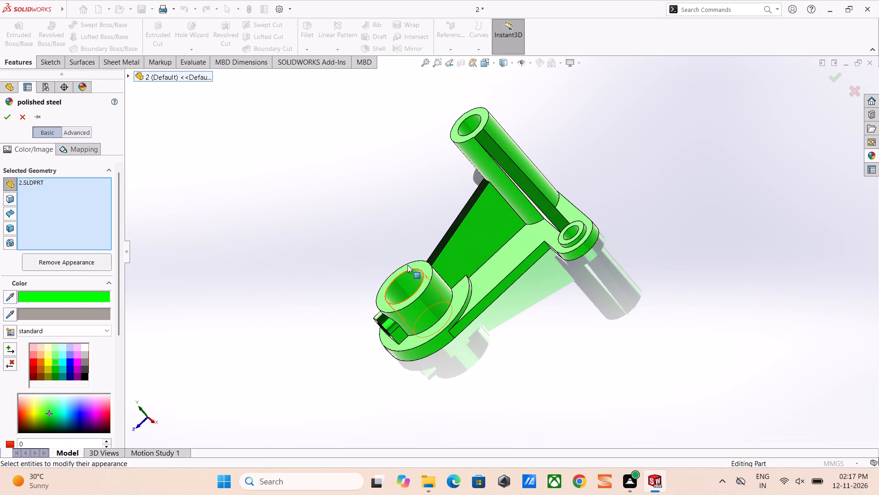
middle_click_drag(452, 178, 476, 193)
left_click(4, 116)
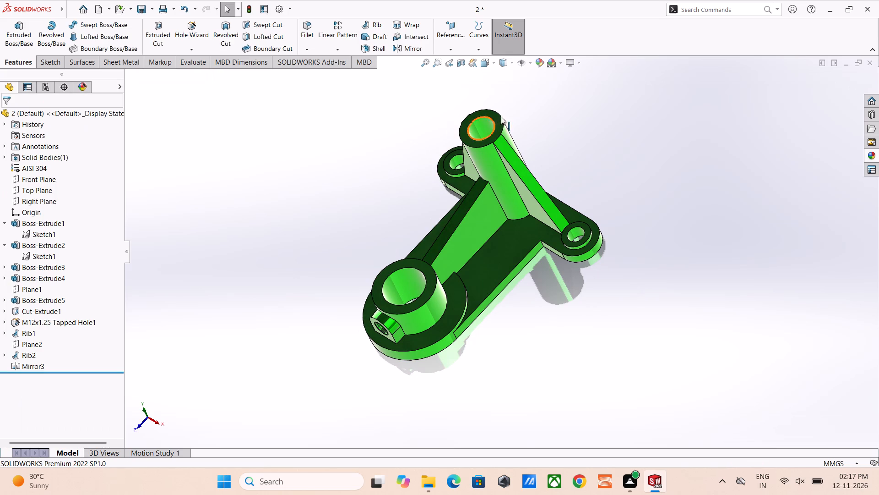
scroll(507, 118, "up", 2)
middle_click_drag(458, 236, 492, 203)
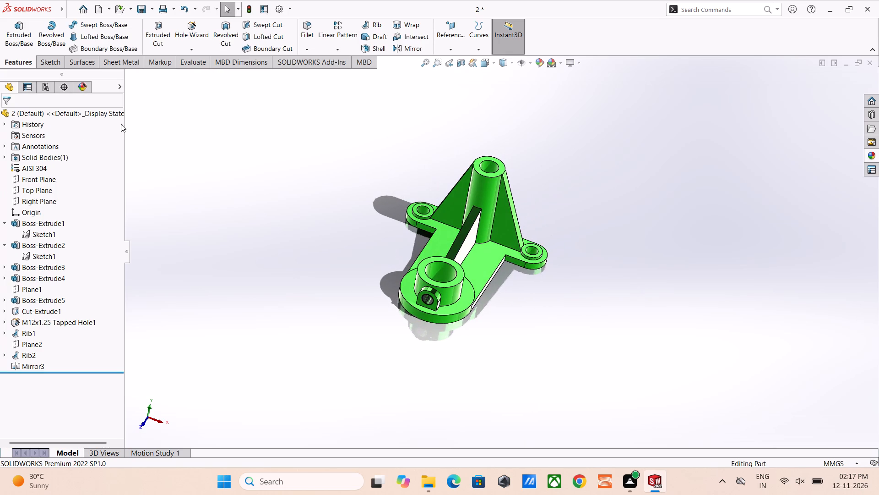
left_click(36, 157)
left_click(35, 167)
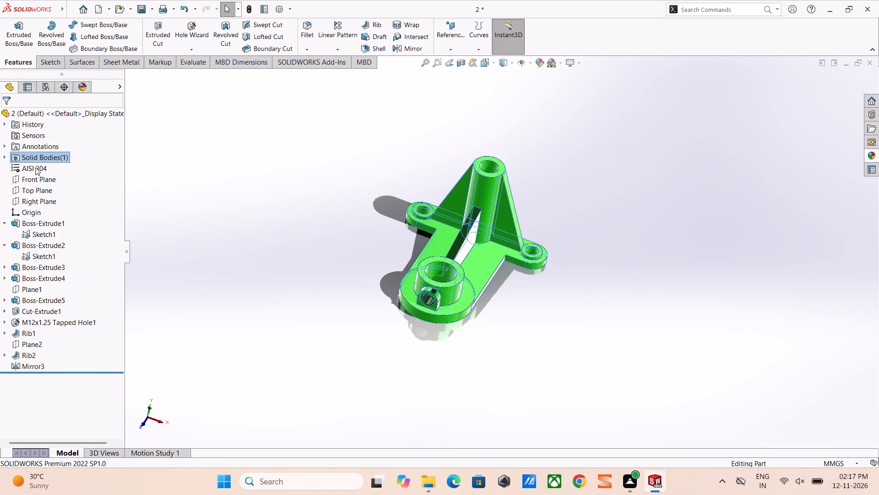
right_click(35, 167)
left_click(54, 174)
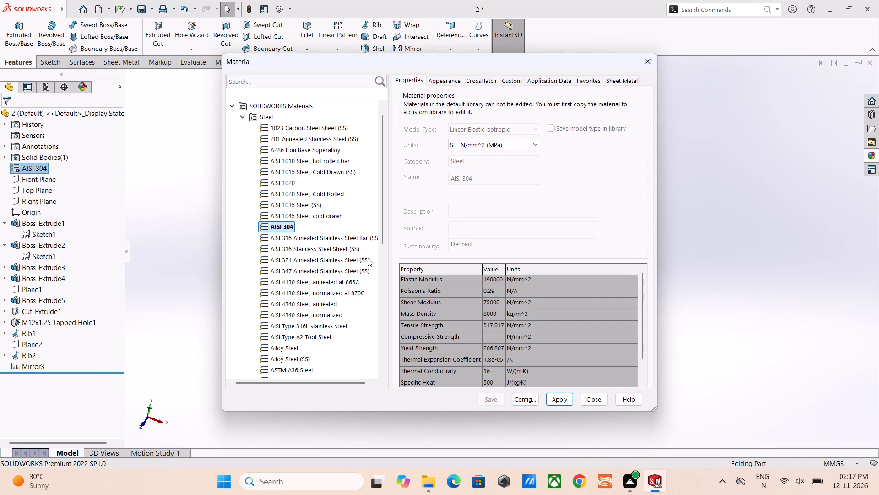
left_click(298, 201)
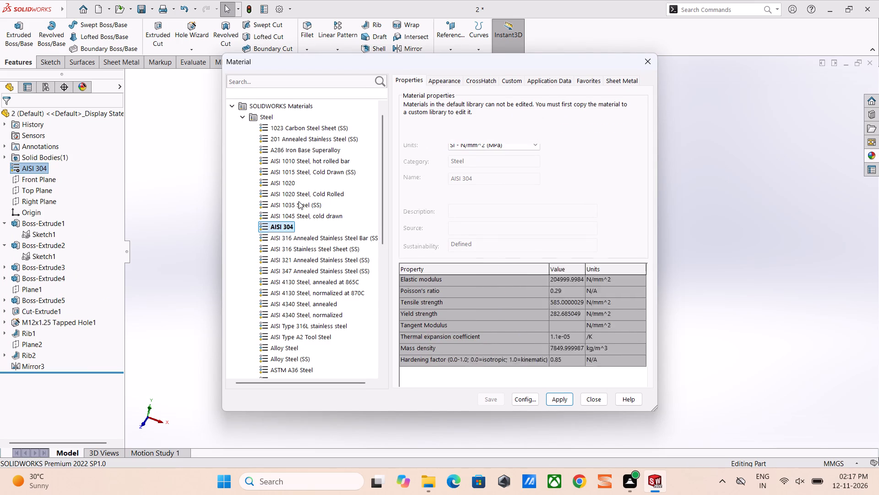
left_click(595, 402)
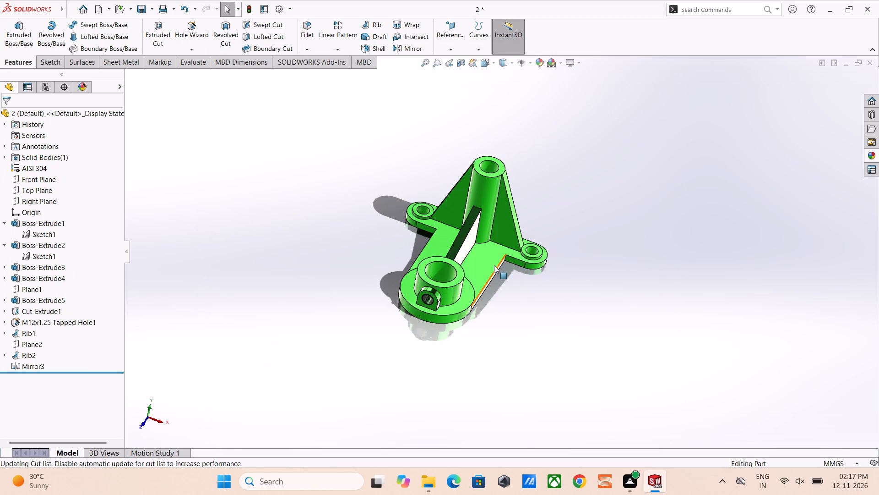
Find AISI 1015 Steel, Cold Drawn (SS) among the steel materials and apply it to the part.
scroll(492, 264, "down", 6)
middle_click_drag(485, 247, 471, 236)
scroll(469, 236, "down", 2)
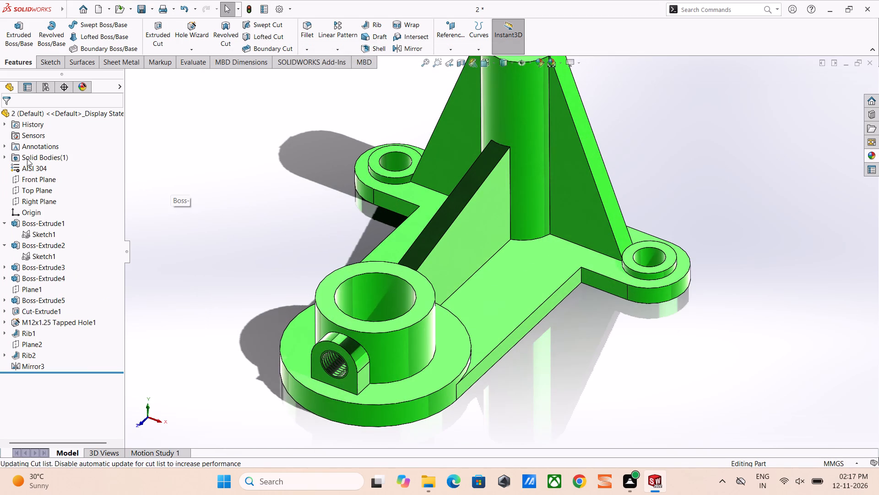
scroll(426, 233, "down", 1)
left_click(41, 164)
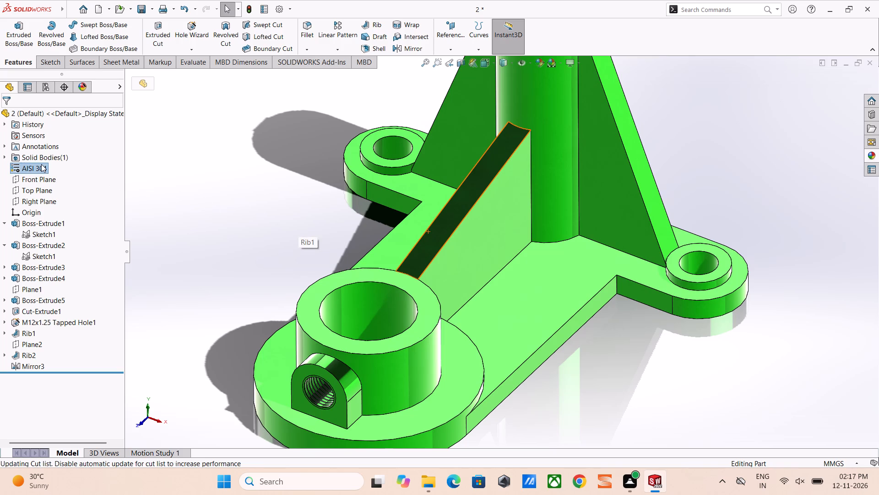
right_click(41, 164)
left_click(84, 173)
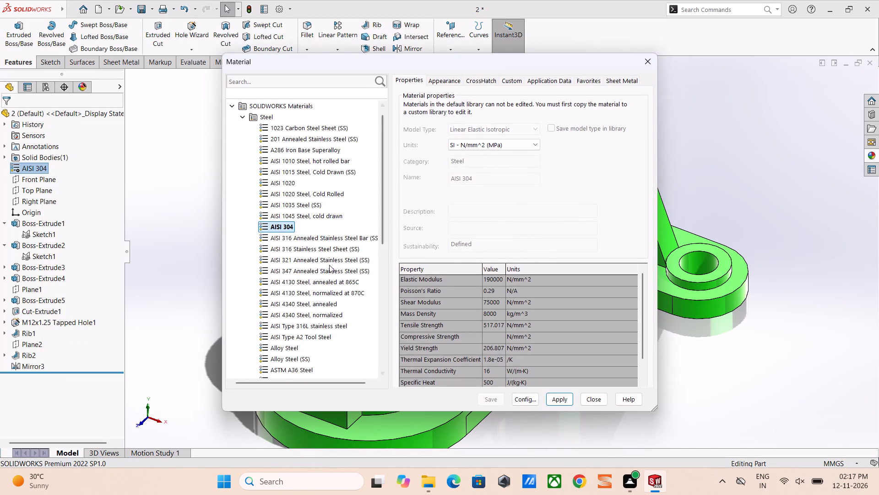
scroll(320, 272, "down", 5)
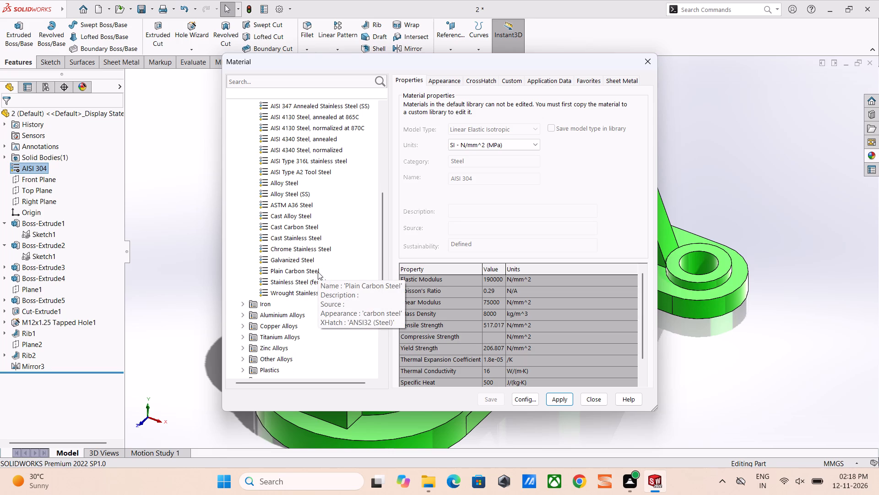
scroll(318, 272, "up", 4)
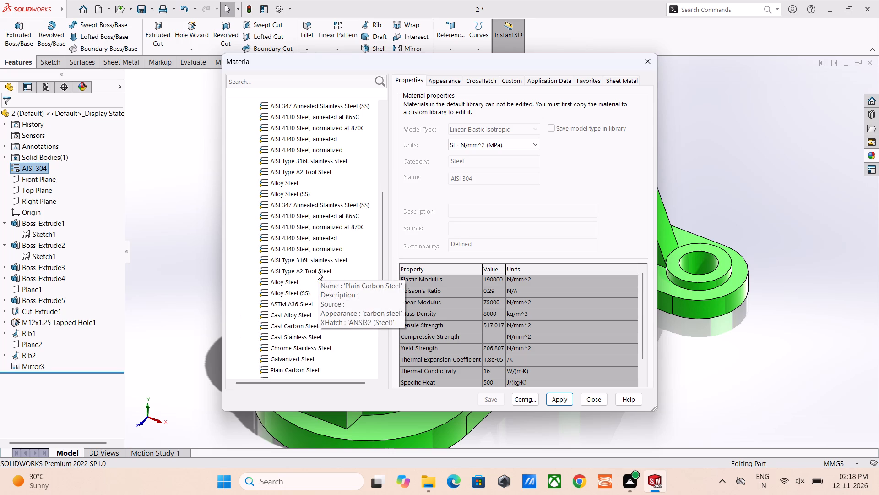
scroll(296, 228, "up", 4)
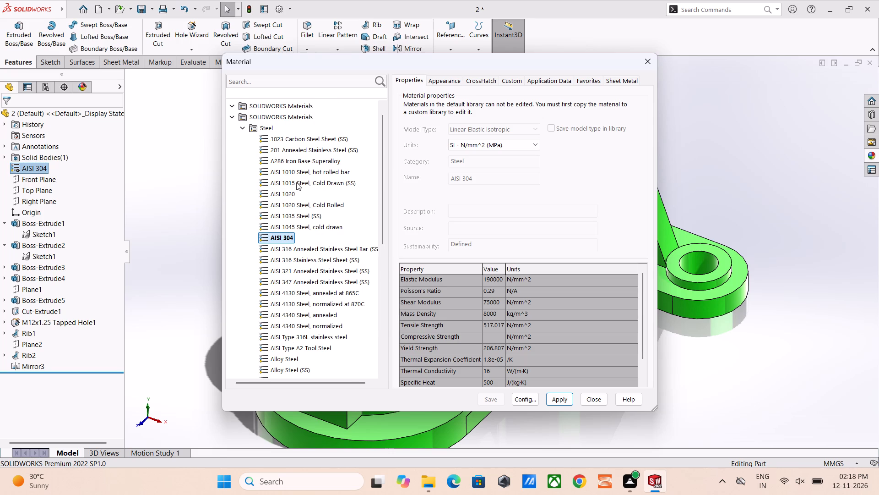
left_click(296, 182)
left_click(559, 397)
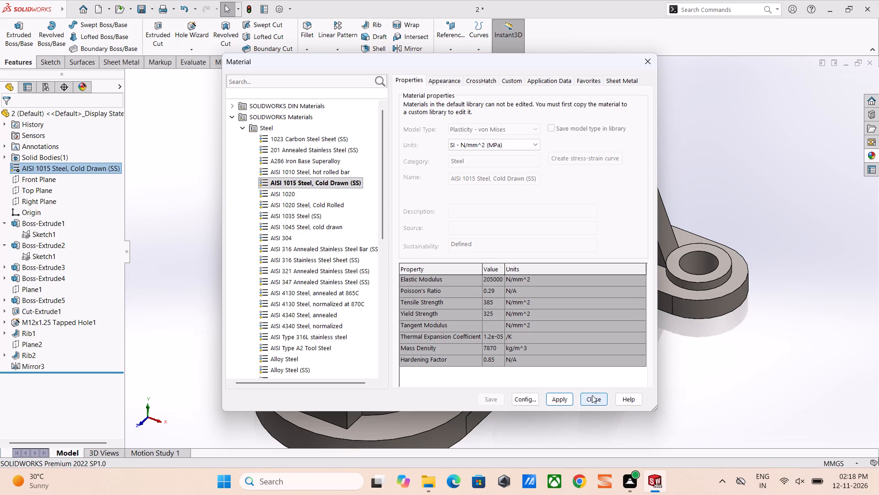
Apply the AISI 1020 steel material to the part.
left_click(301, 195)
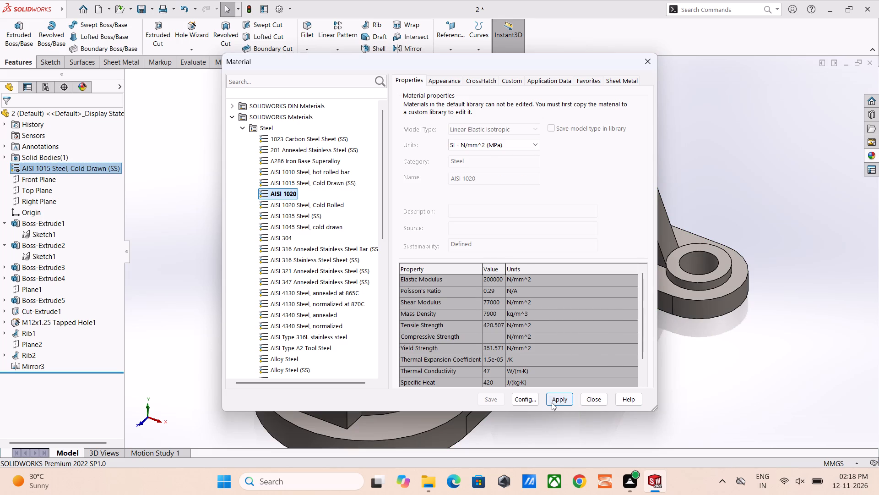
left_click(552, 402)
left_click(593, 398)
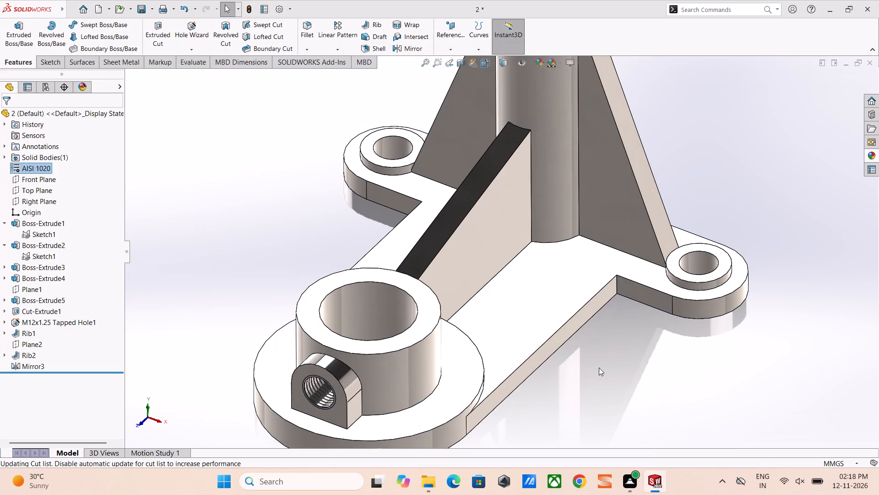
left_click(364, 212)
scroll(372, 212, "up", 4)
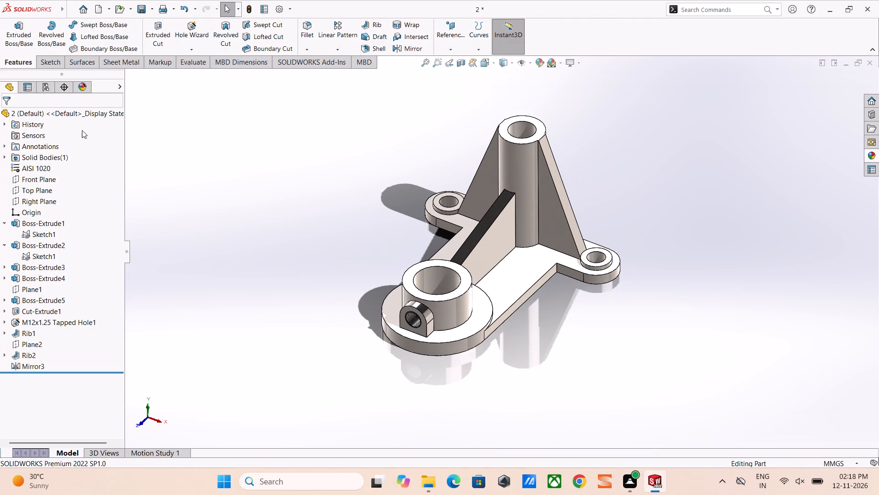
Change the part's material to AISI 1015 Steel, Cold Drawn (SS) from the steel library.
left_click(47, 163)
right_click(48, 168)
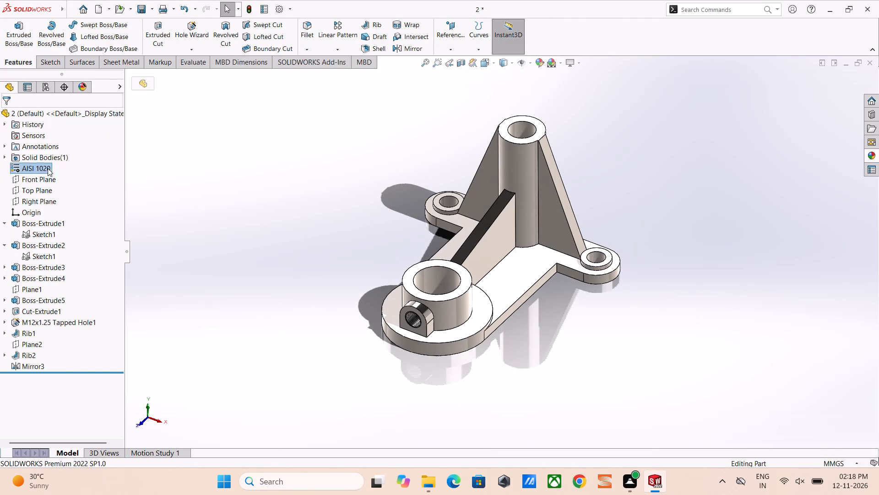
left_click(68, 176)
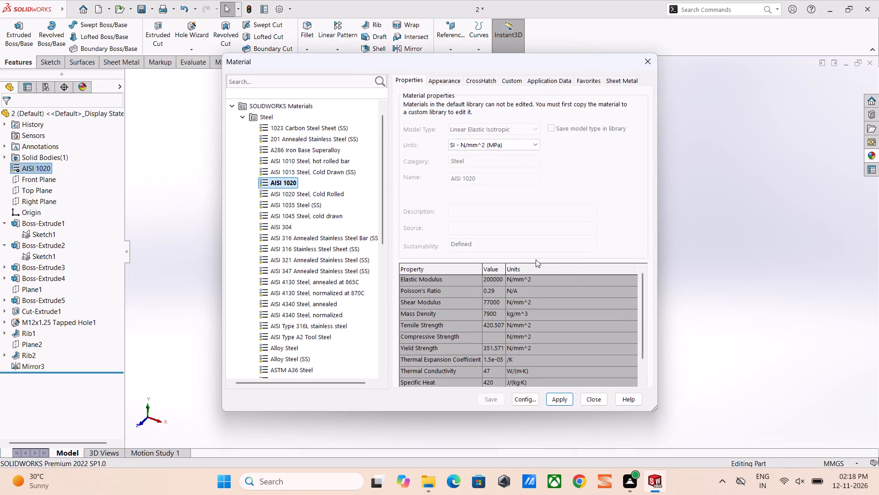
left_click(309, 169)
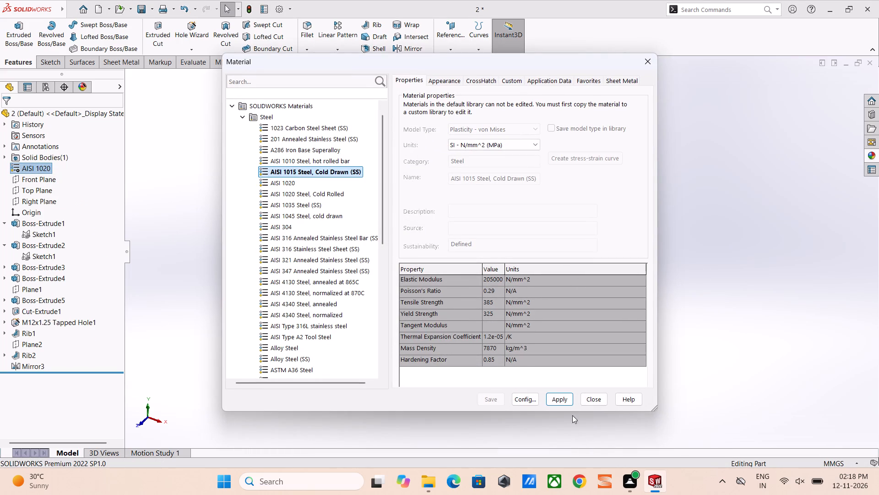
left_click(562, 400)
left_click(601, 403)
left_click(698, 330)
Recolour the whole part light green using the standard colour swatches of its matte steel appearance.
scroll(556, 225, "down", 4)
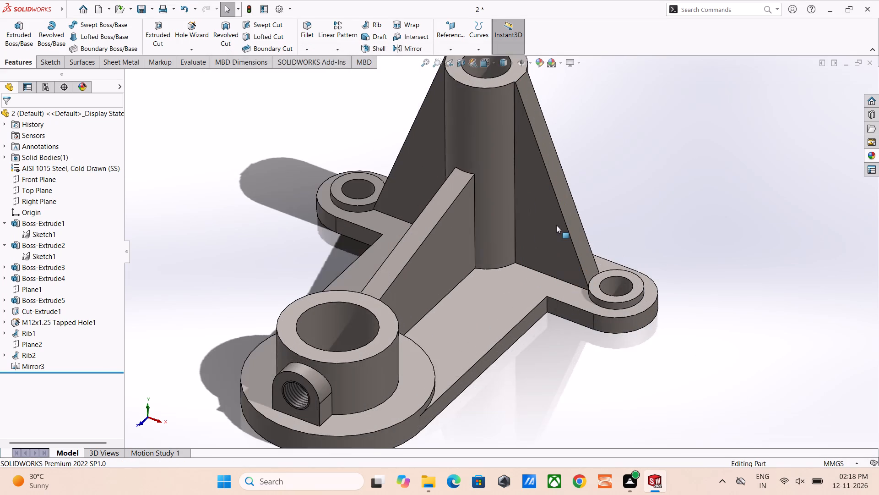
middle_click_drag(556, 225, 518, 217)
scroll(518, 217, "up", 5)
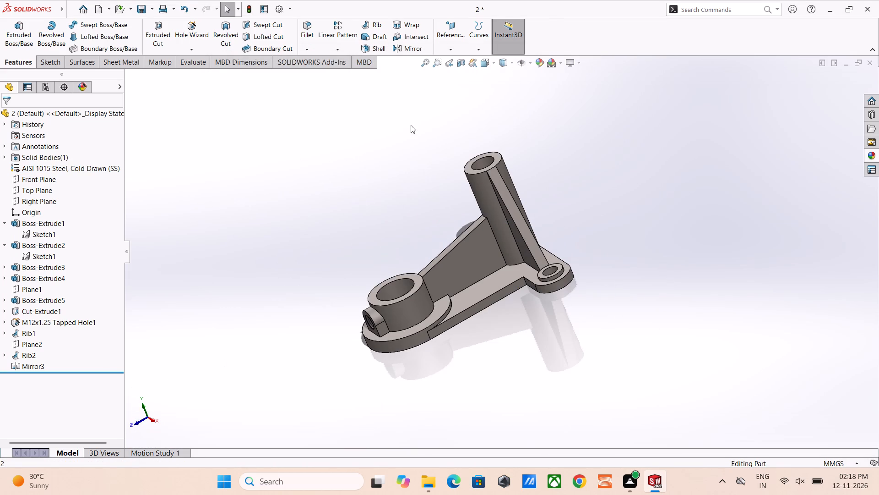
left_click(18, 109)
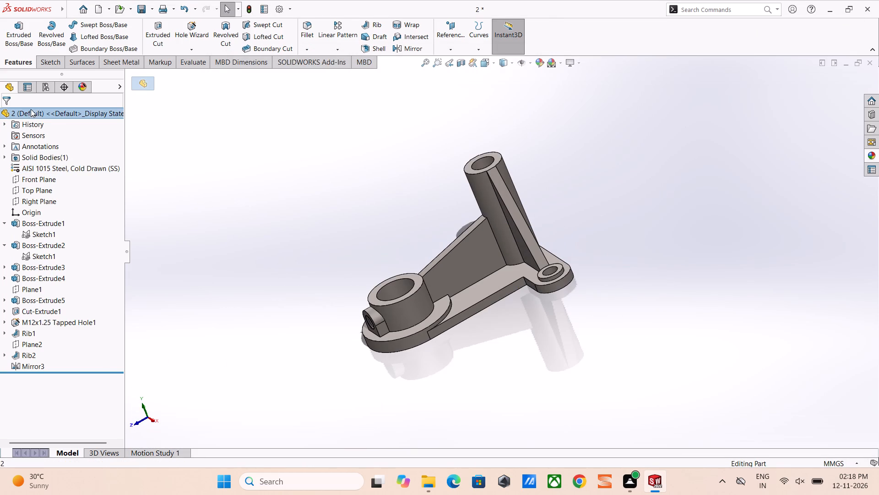
left_click(537, 68)
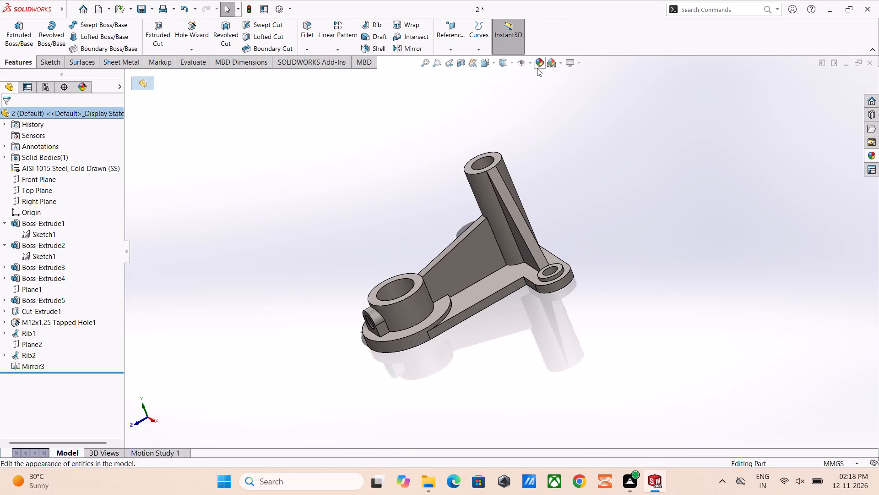
left_click(396, 185)
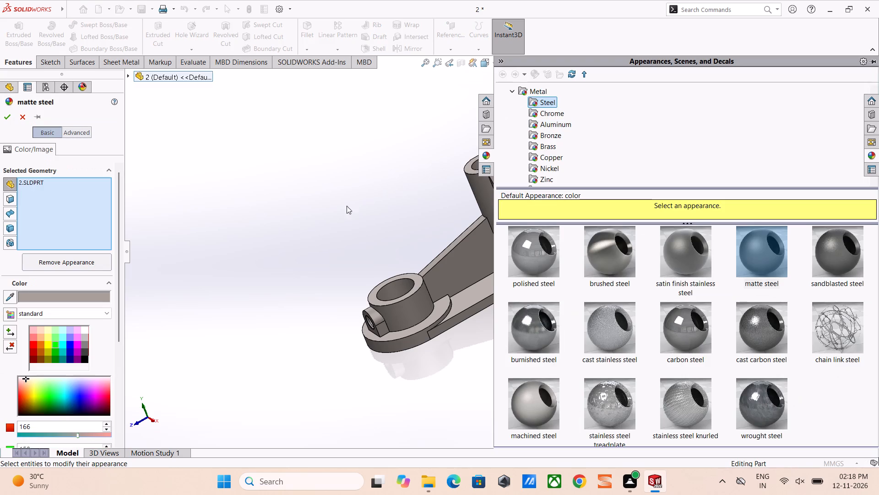
left_click(54, 344)
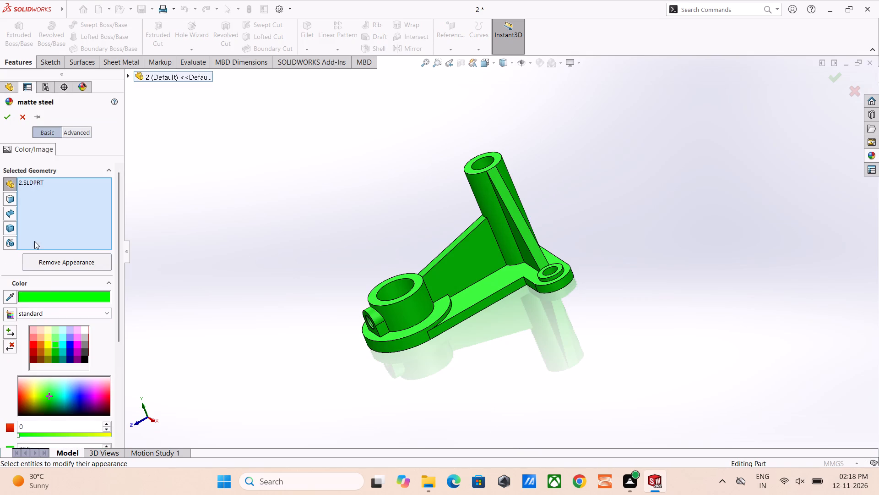
left_click(55, 335)
scroll(411, 259, "down", 1)
middle_click_drag(413, 259, 453, 240)
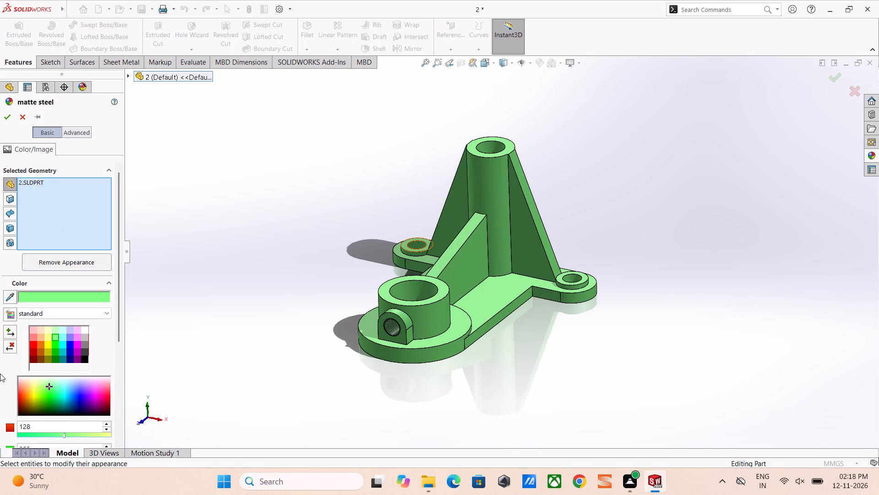
left_click(55, 342)
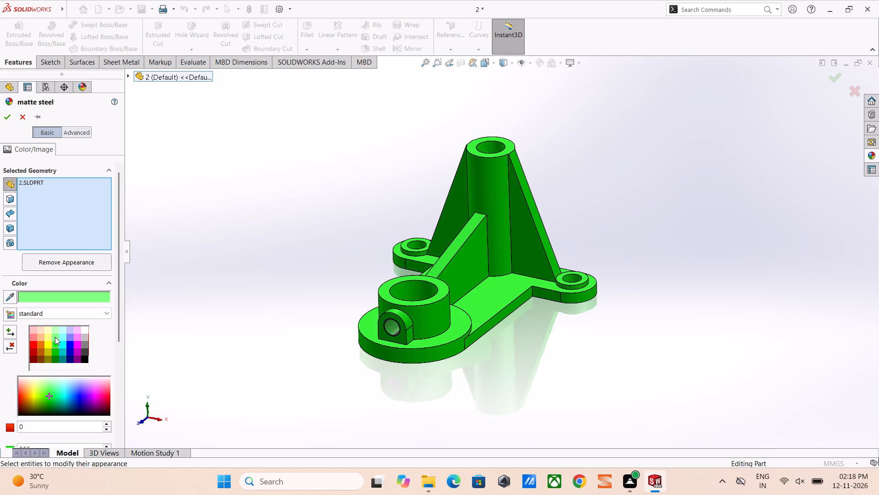
left_click(55, 337)
left_click(2, 113)
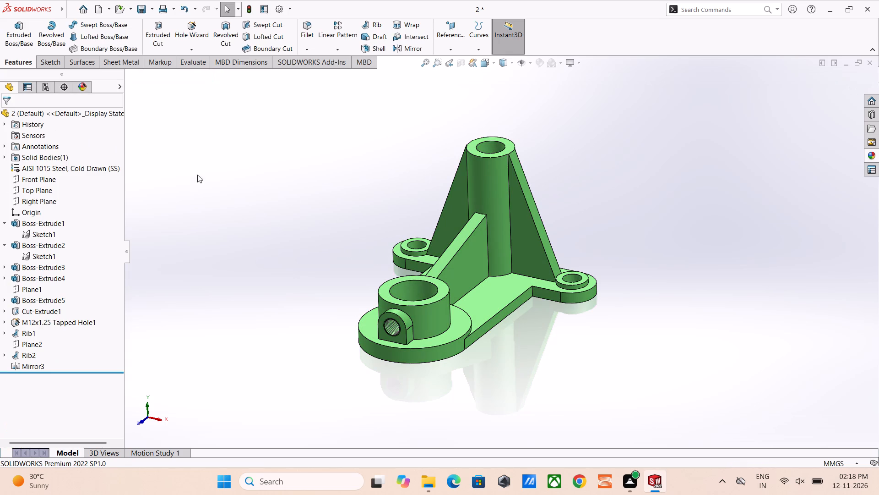
Save part 2.
left_click(289, 197)
key("ctrl+s")
key("ctrl+s")
key("ctrl+s")
key("ctrl+s")
key("ctrl+s")
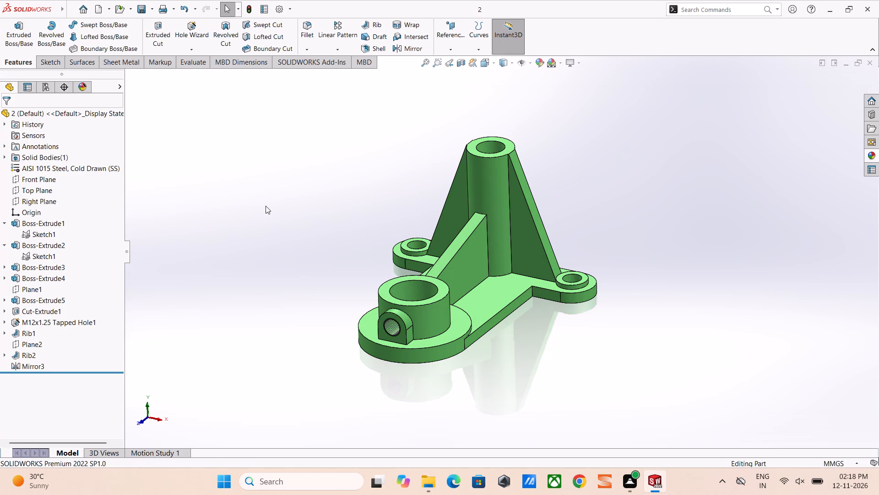
Create a new drawing document with a standard A3 (ISO) sheet and its sheet format displayed.
key("ctrl+n")
key("Left")
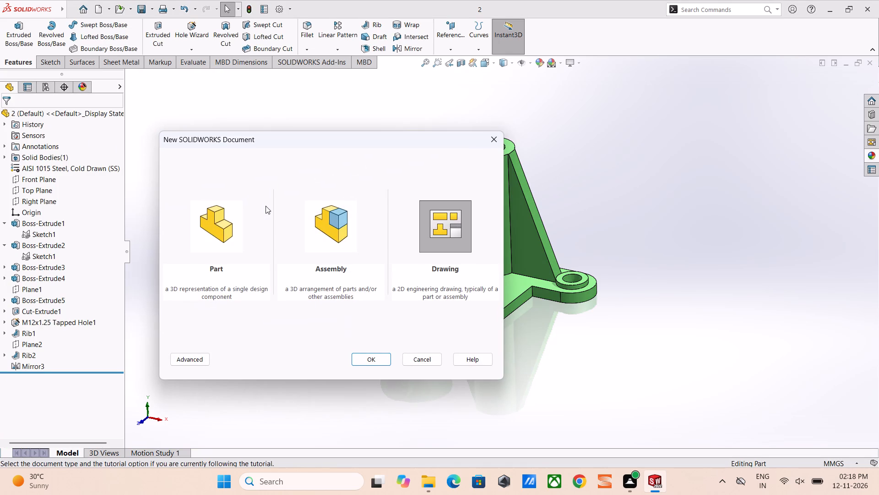
key("Return")
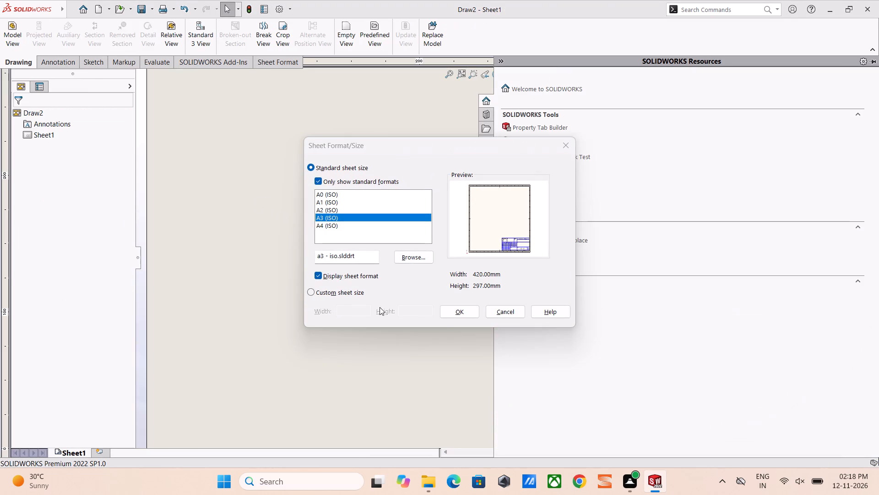
left_click(458, 315)
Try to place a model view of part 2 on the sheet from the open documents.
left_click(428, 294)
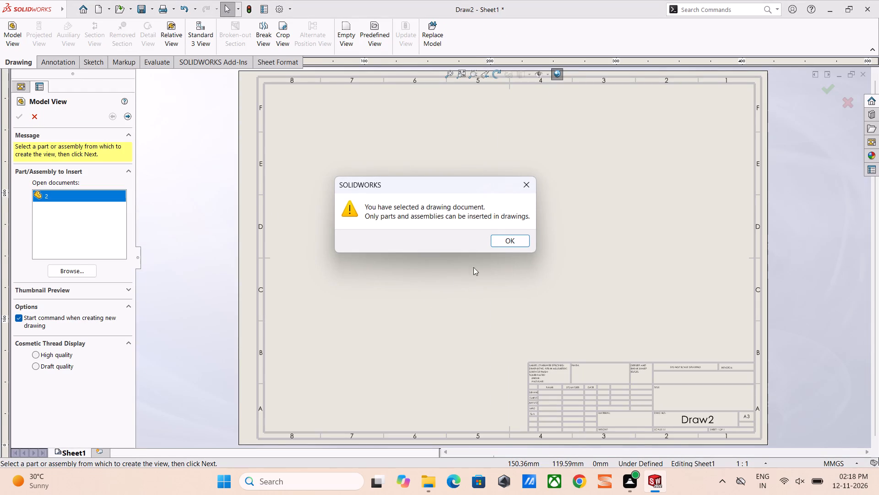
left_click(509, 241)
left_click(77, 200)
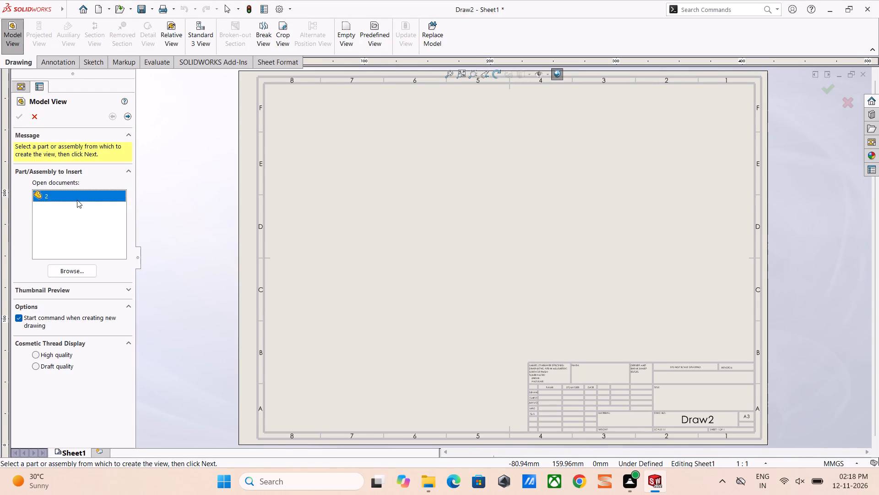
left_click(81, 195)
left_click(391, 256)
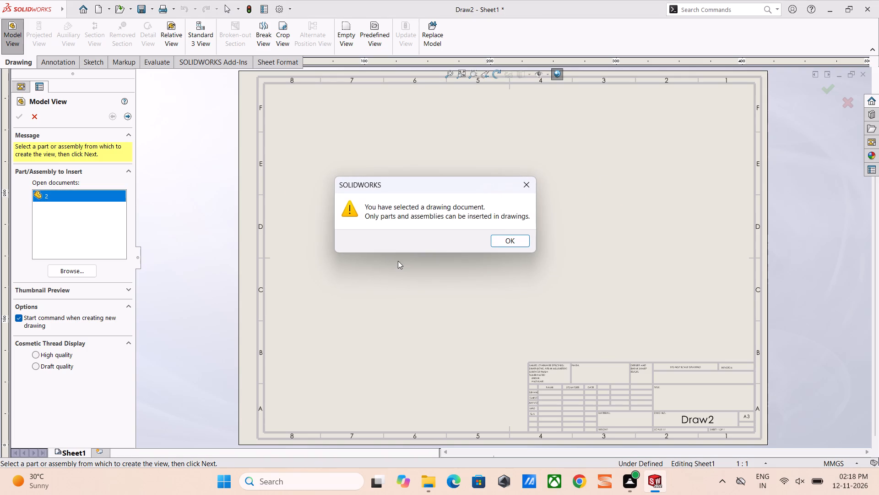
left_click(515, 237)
Load part 2 from the fuji folder on the Desktop and place its front view on the sheet.
left_click(82, 273)
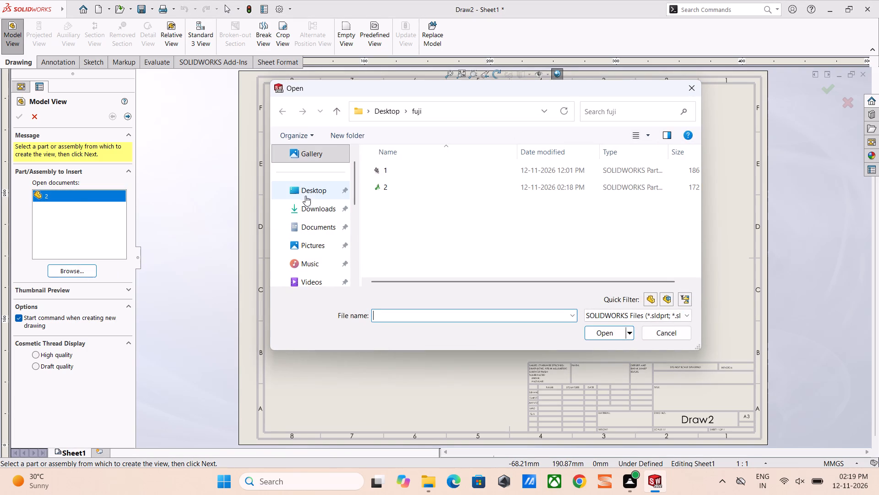
left_click(304, 195)
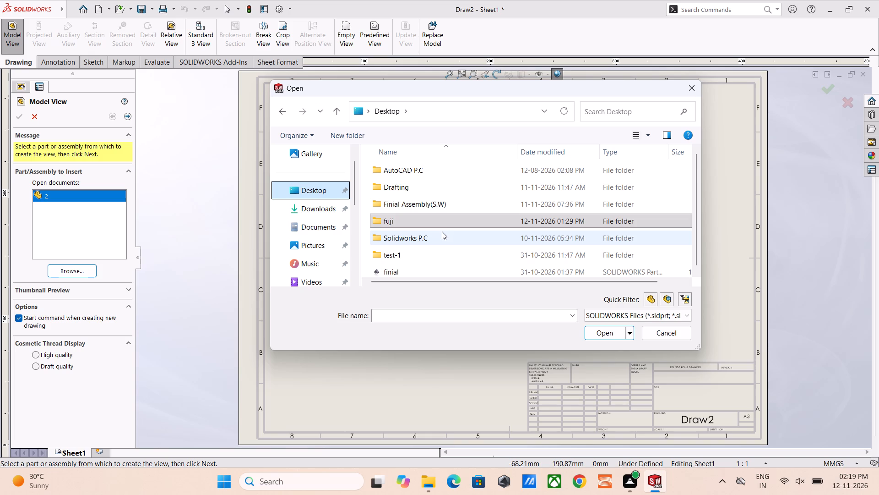
double_click(433, 216)
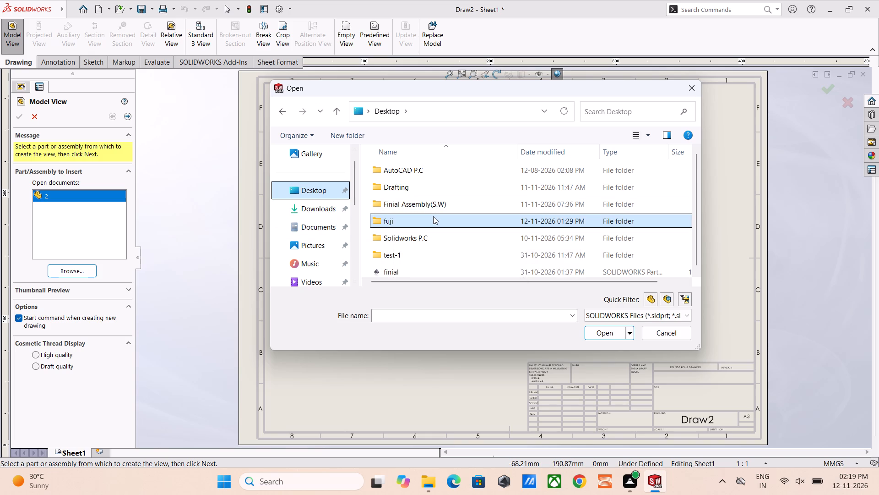
left_click(428, 181)
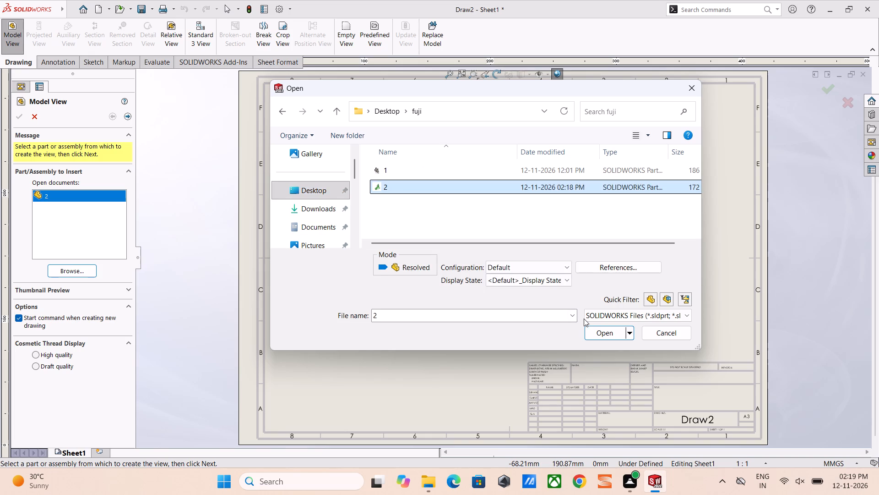
left_click(596, 329)
left_click(396, 247)
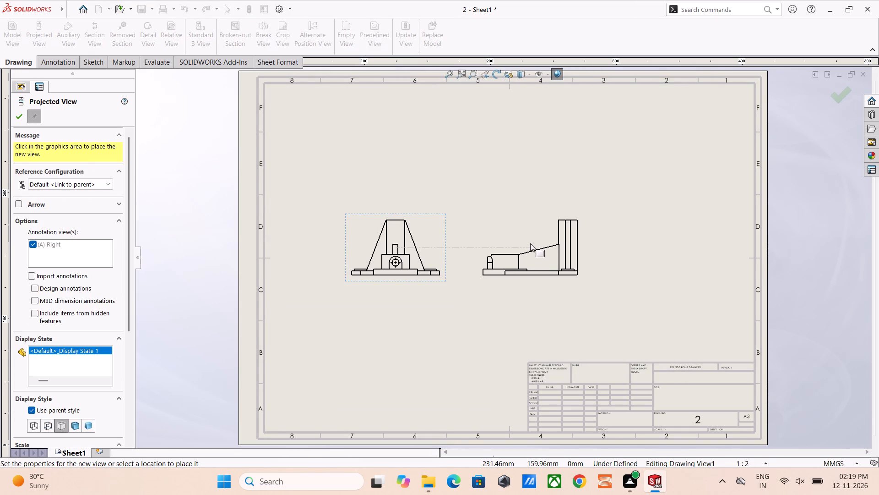
Project right, bottom, top and isometric views of part 2 from the front view and finish placing views.
left_click(530, 243)
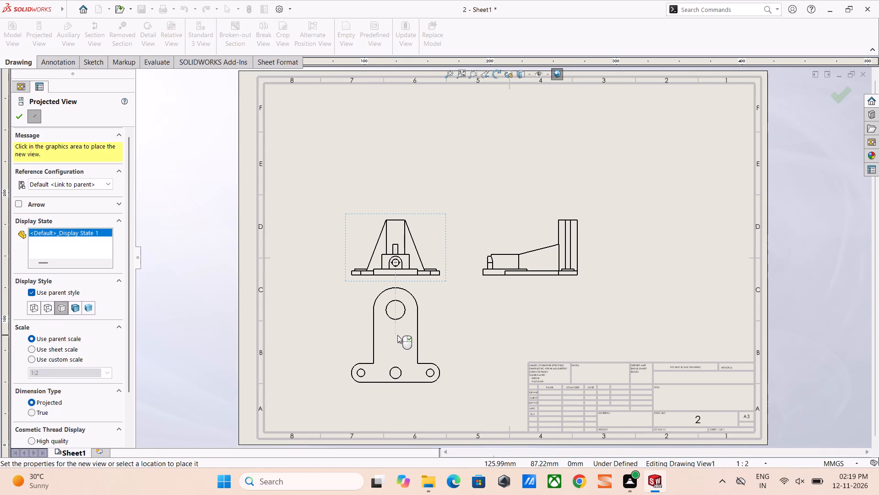
left_click(395, 355)
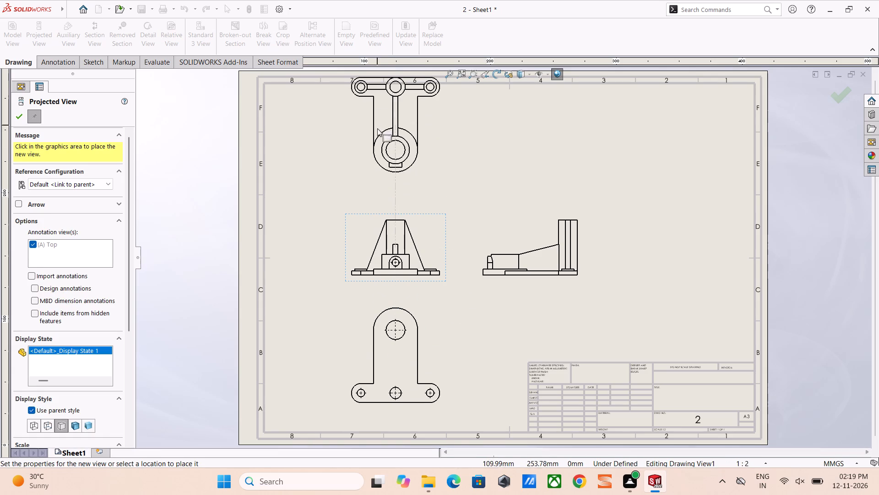
left_click(389, 141)
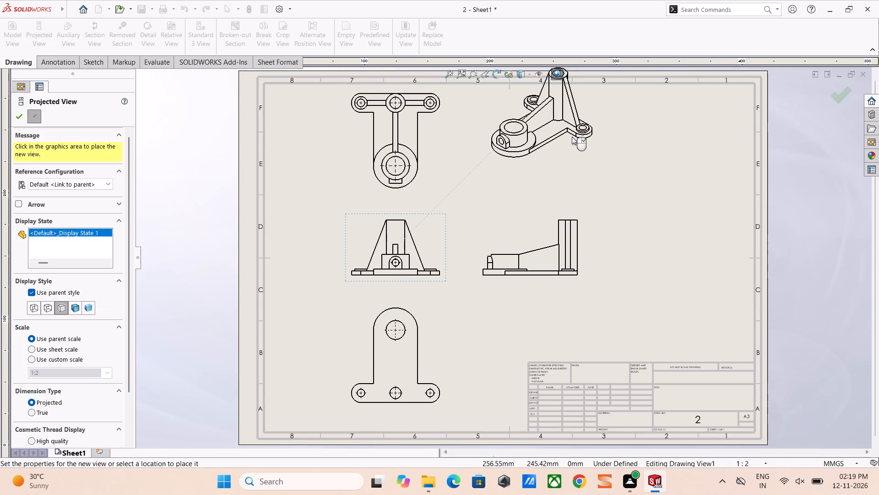
left_click(548, 174)
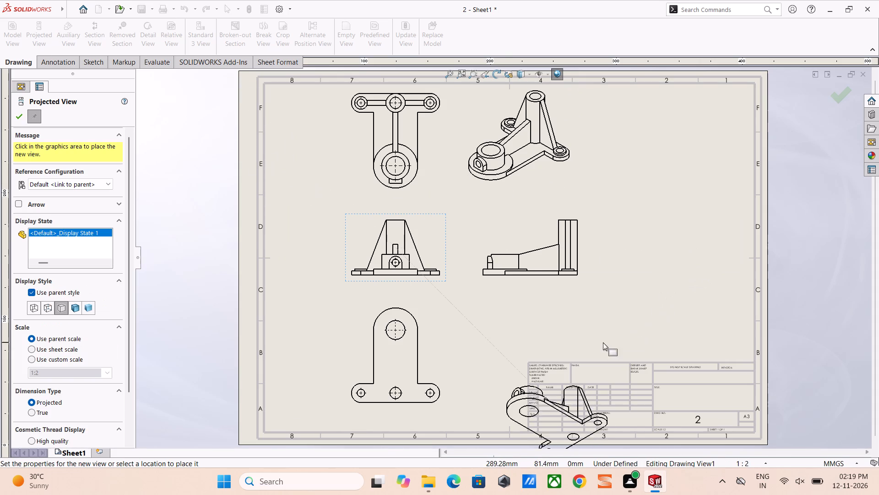
left_click(15, 116)
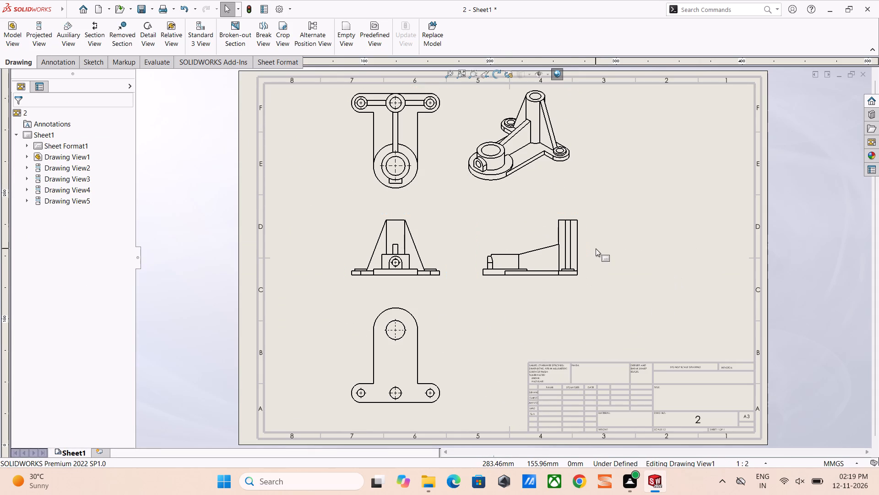
Space out the drawing views: right view farther right, bottom and front views lower, isometric view above the right view.
left_click_drag(586, 251, 720, 253)
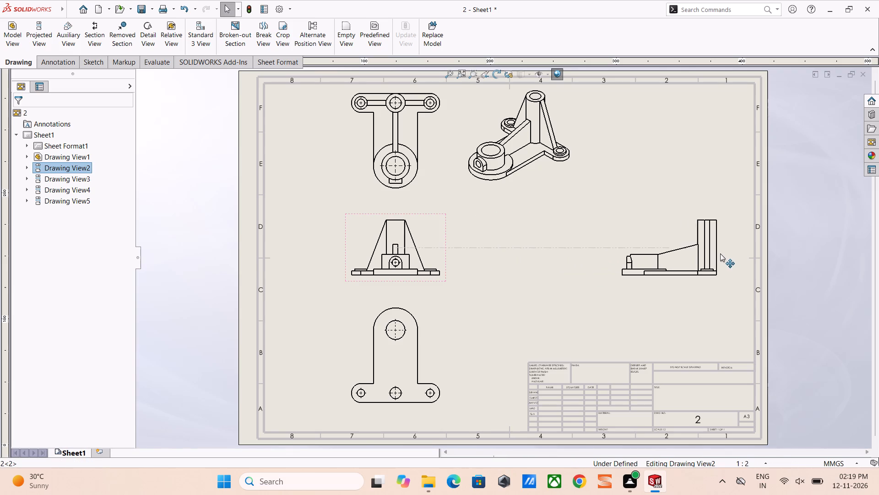
left_click_drag(720, 253, 669, 253)
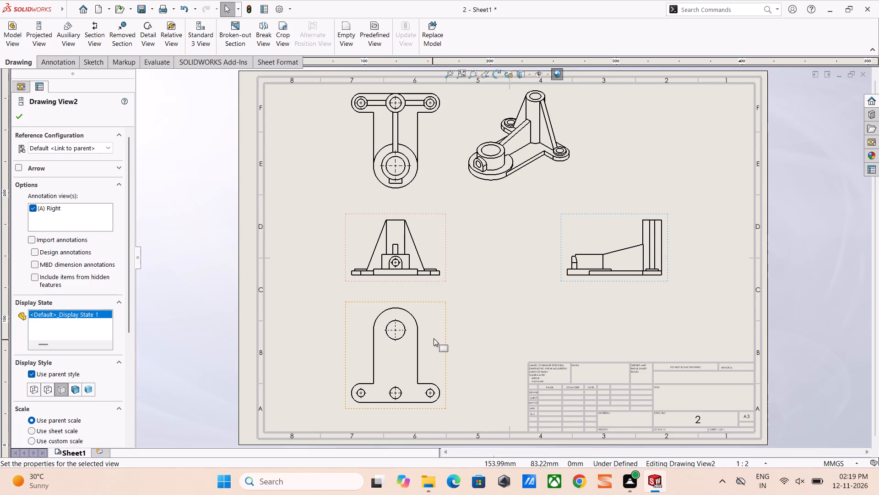
left_click_drag(445, 333, 447, 347)
left_click_drag(446, 242, 446, 247)
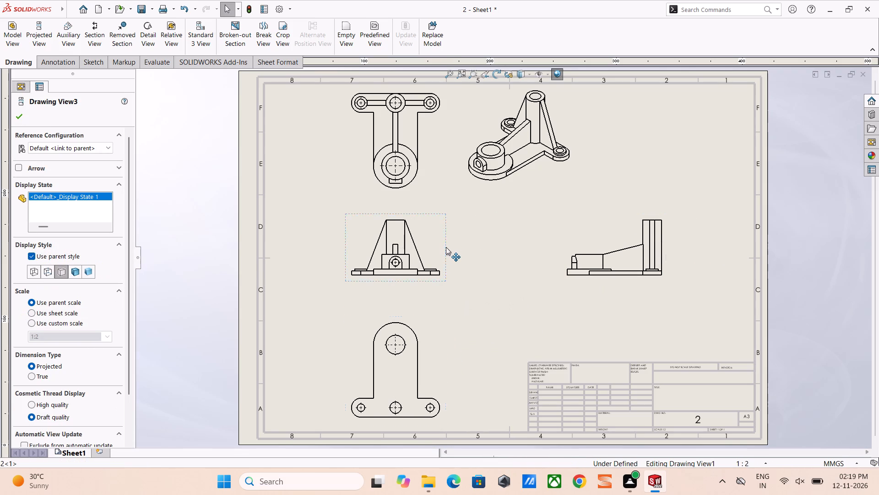
left_click_drag(446, 247, 446, 251)
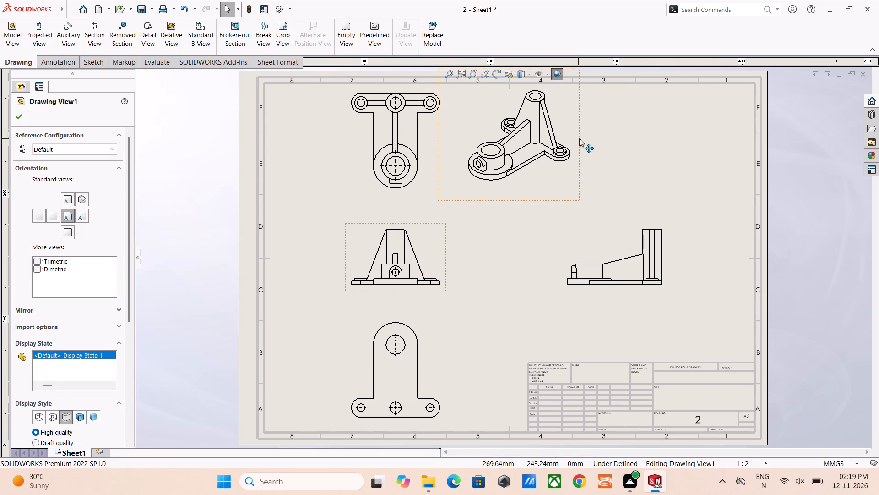
left_click_drag(581, 137, 665, 144)
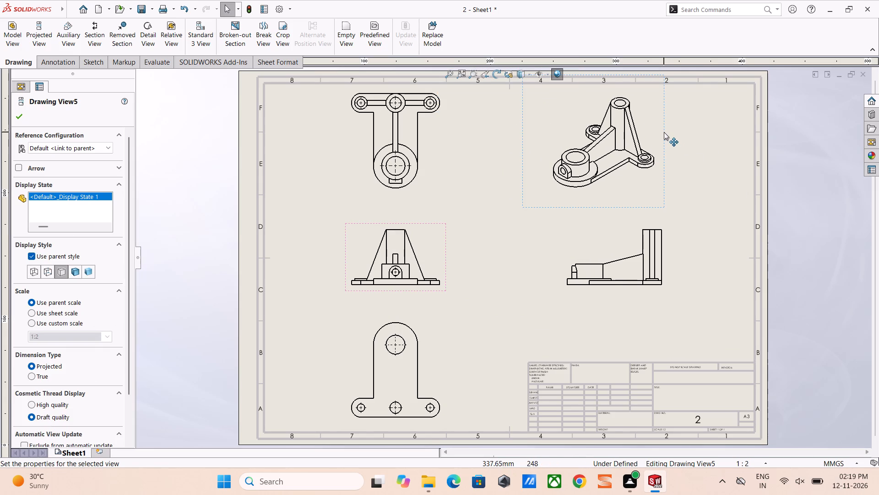
Move the isometric view and the top view slightly lower on the sheet.
left_click_drag(664, 132, 664, 137)
left_click(787, 193)
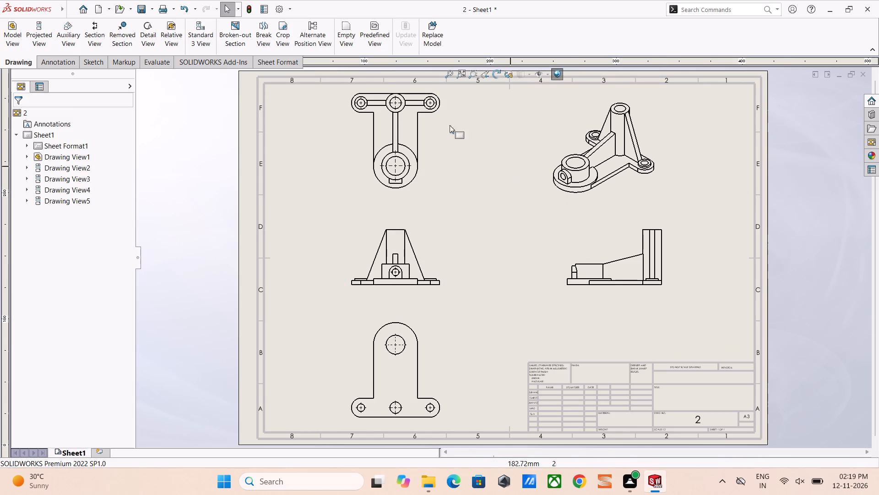
left_click_drag(448, 131, 448, 140)
left_click(778, 218)
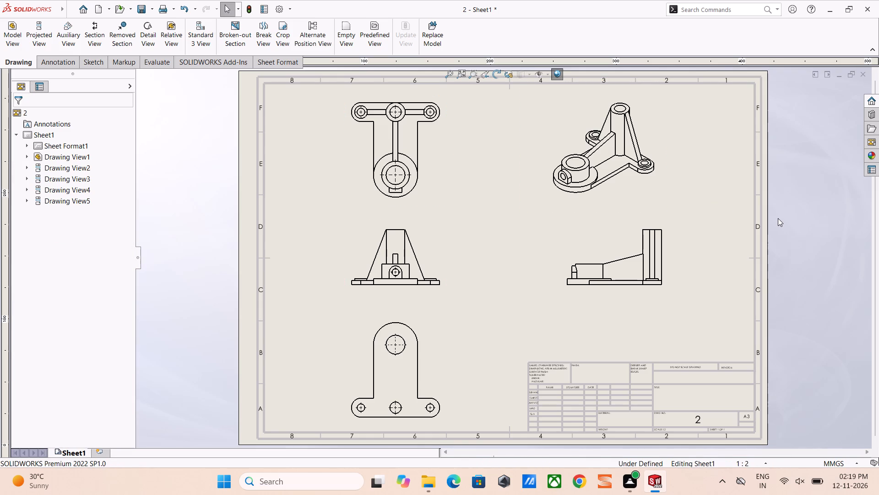
Set the isometric view's display style to Shaded With Edges.
left_click(629, 180)
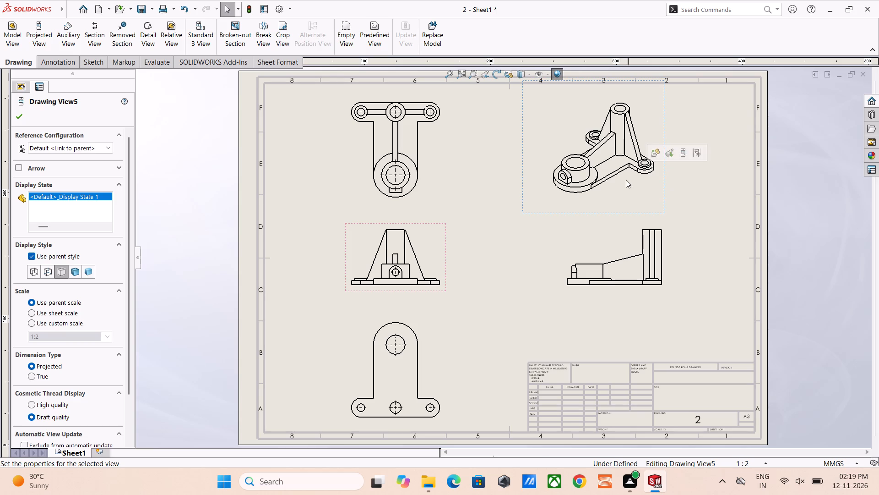
left_click(78, 268)
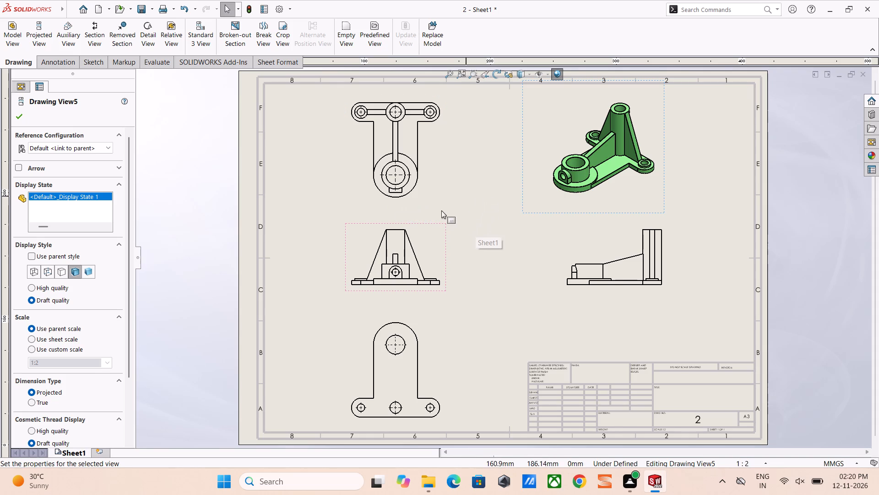
In the bottom view, dimension the large rounded end's radius, the large hole's diameter and the corner radius around one outer small hole.
right_click_drag(206, 192, 198, 120)
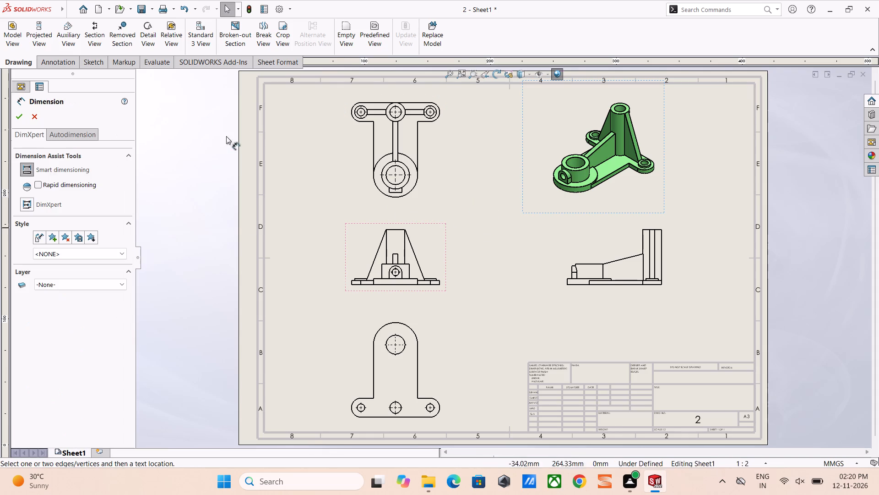
scroll(407, 187, "down", 5)
scroll(445, 214, "up", 4)
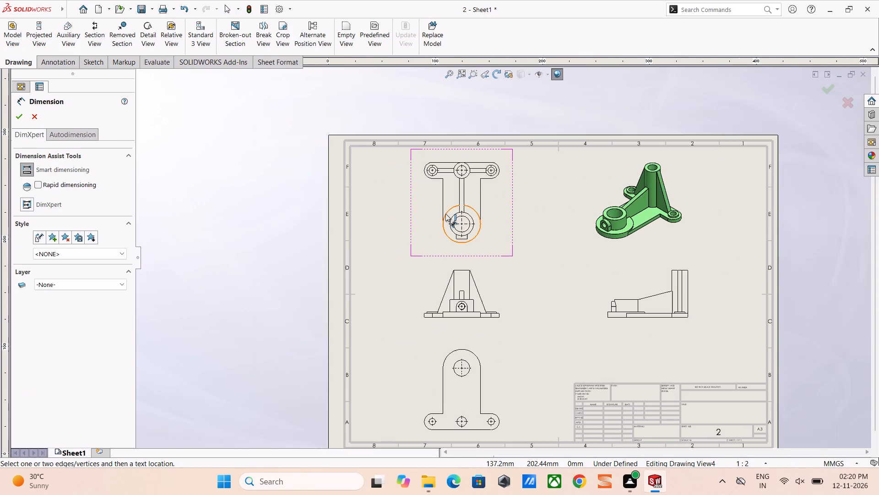
scroll(460, 224, "down", 3)
scroll(503, 307, "up", 3)
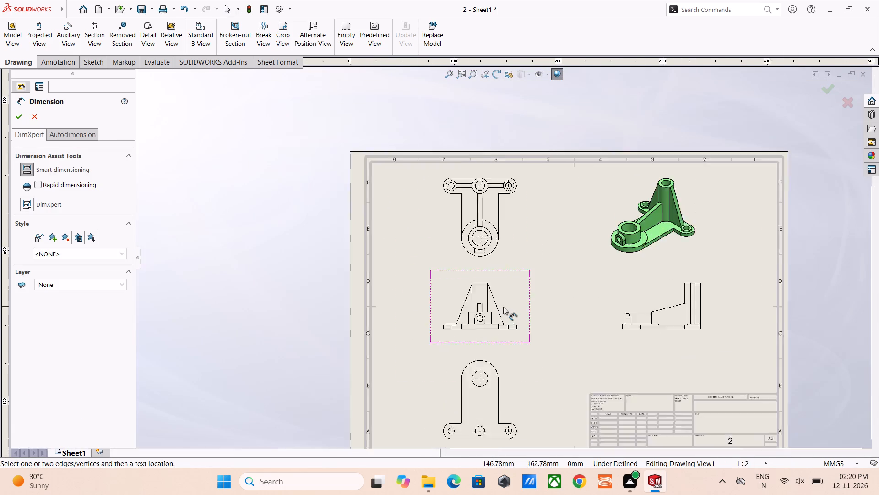
scroll(473, 353, "down", 2)
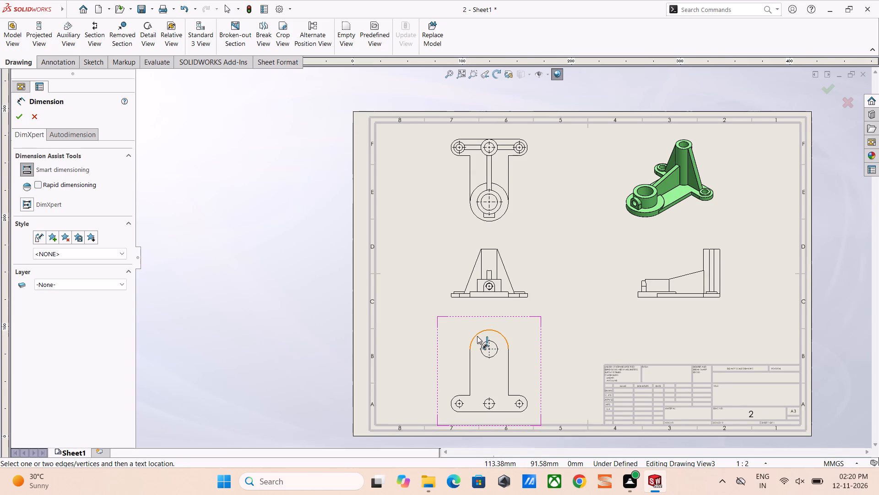
left_click(477, 336)
left_click(431, 331)
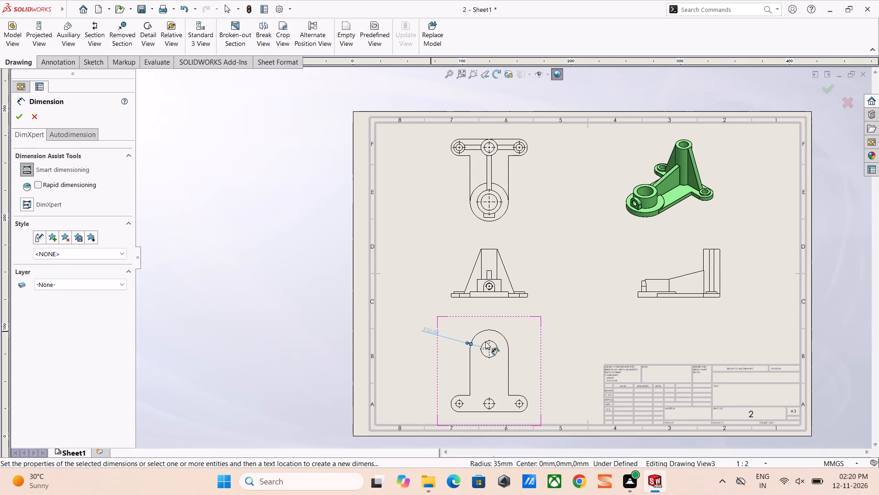
left_click(493, 356)
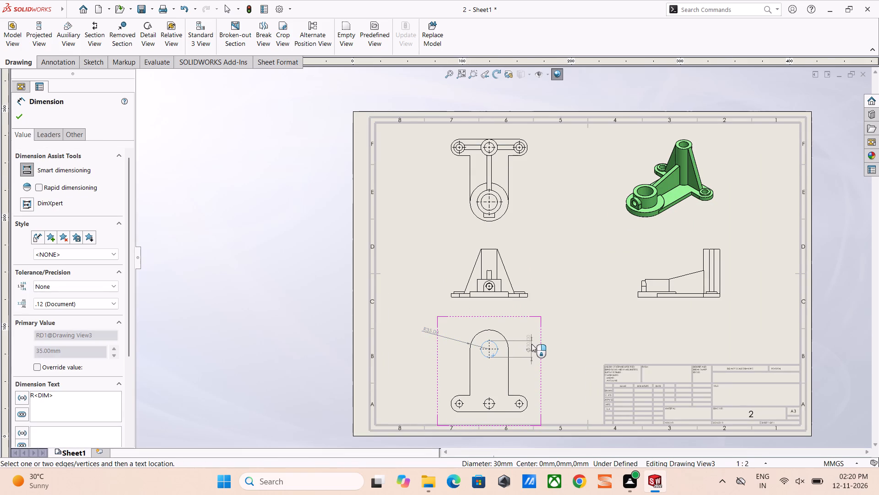
left_click(528, 337)
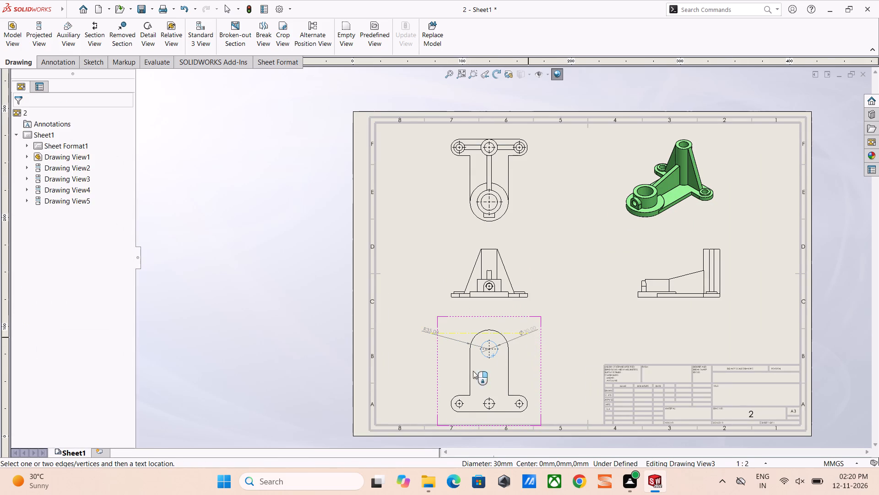
left_click(450, 402)
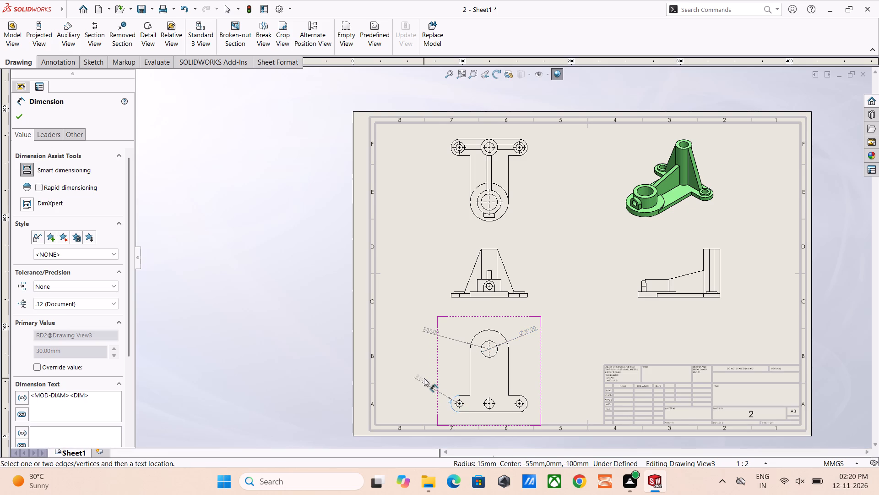
left_click(436, 385)
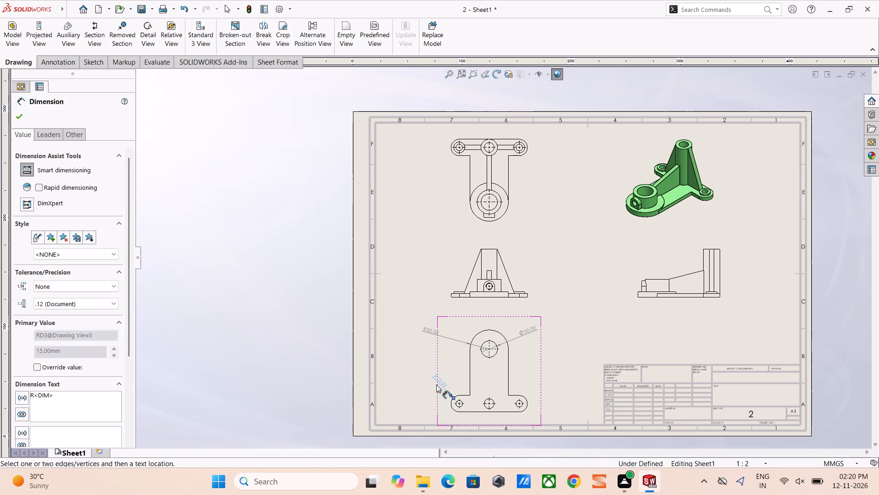
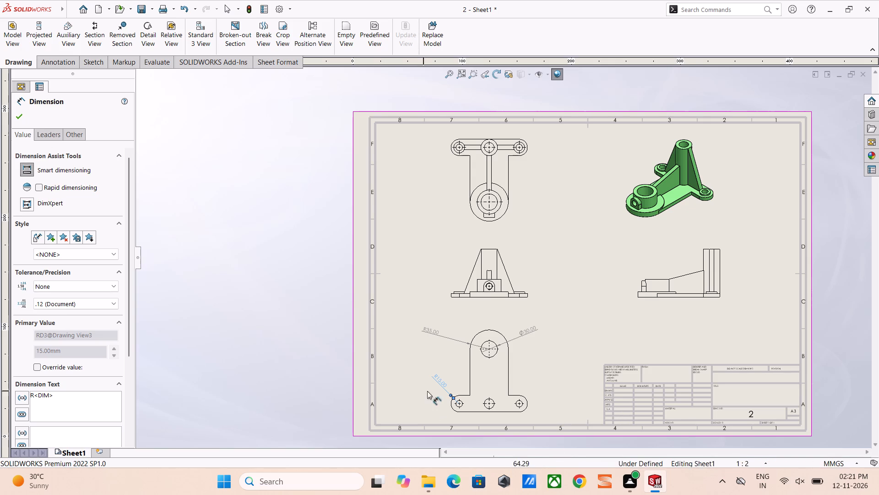
In the bottom view, dimension the length of the body's right straight side edge, placing the dimension outside the outline.
scroll(473, 317, "down", 4)
left_click(537, 396)
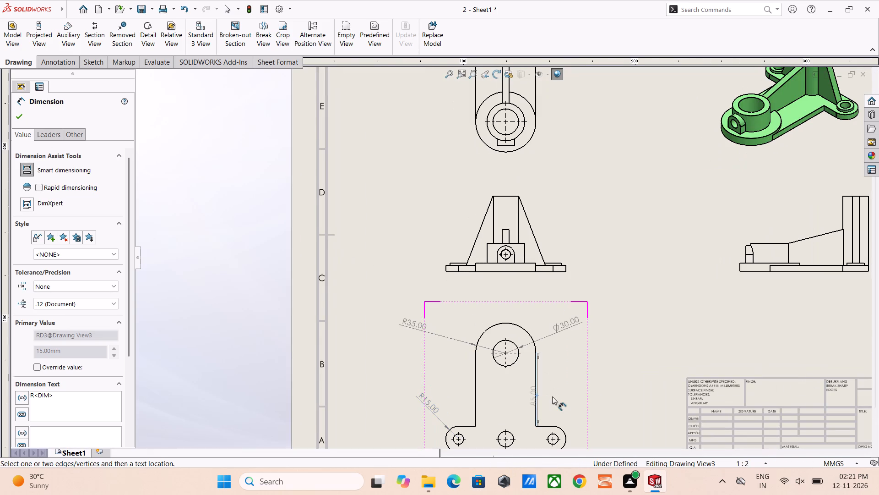
left_click(577, 398)
In the bottom view, dimension the diameters of the middle hole in the wide base end and the right outer small hole.
scroll(528, 396, "up", 2)
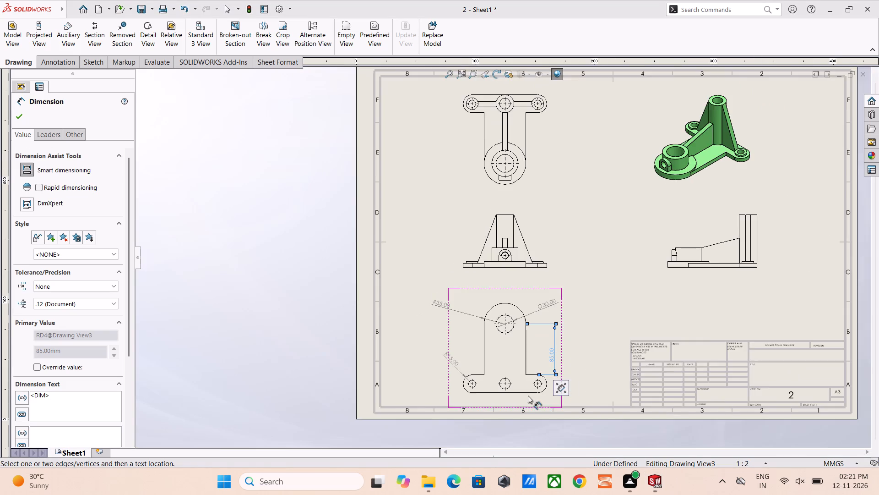
scroll(512, 400, "down", 1)
left_click(508, 378)
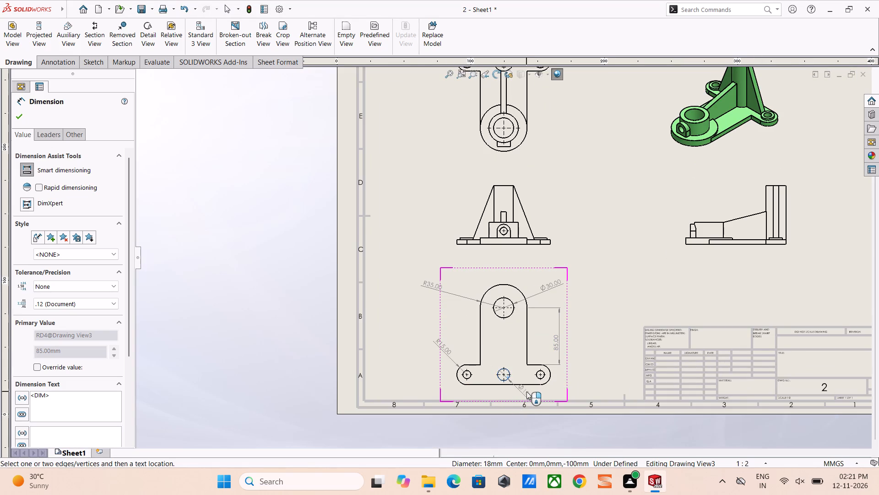
left_click(526, 391)
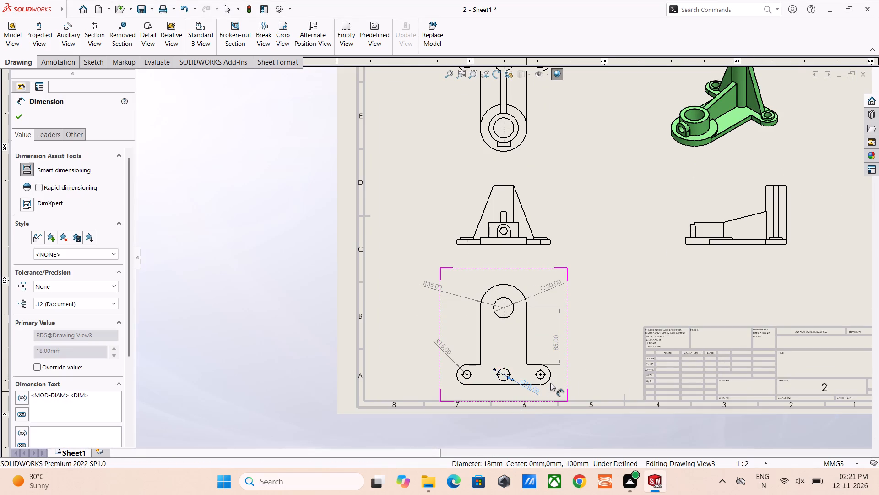
scroll(551, 382, "down", 6)
left_click(509, 311)
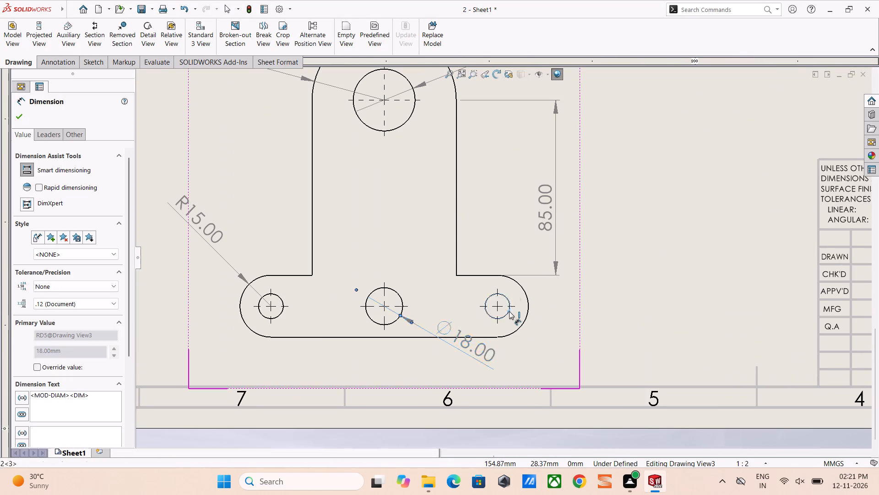
left_click(609, 310)
Move the middle hole's diameter dimension above the hole, inside the bottom view's outline.
left_click_drag(459, 340, 445, 282)
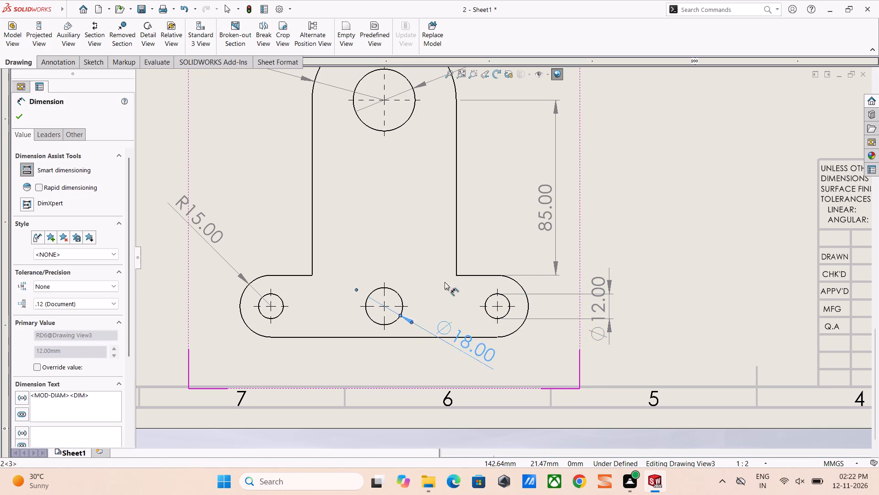
left_click_drag(445, 282, 413, 235)
left_click(601, 245)
Add dimensions to the front view.
scroll(601, 245, "up", 3)
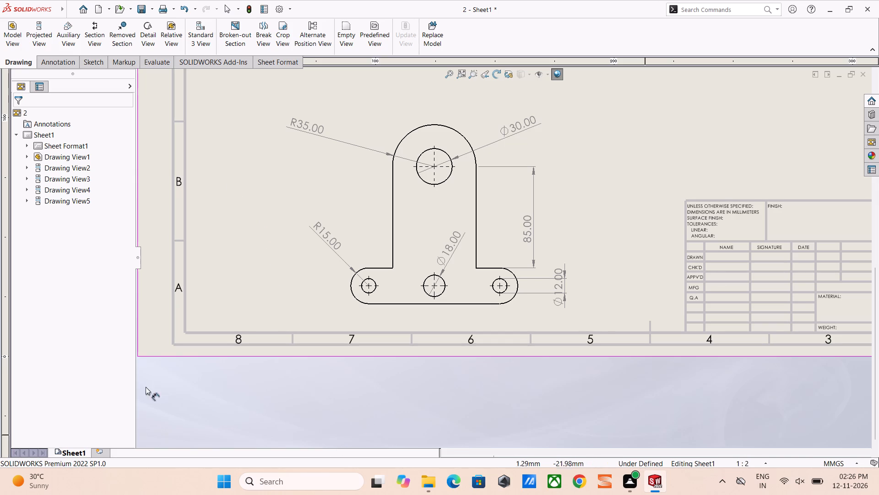
scroll(306, 311, "up", 5)
scroll(472, 174, "down", 9)
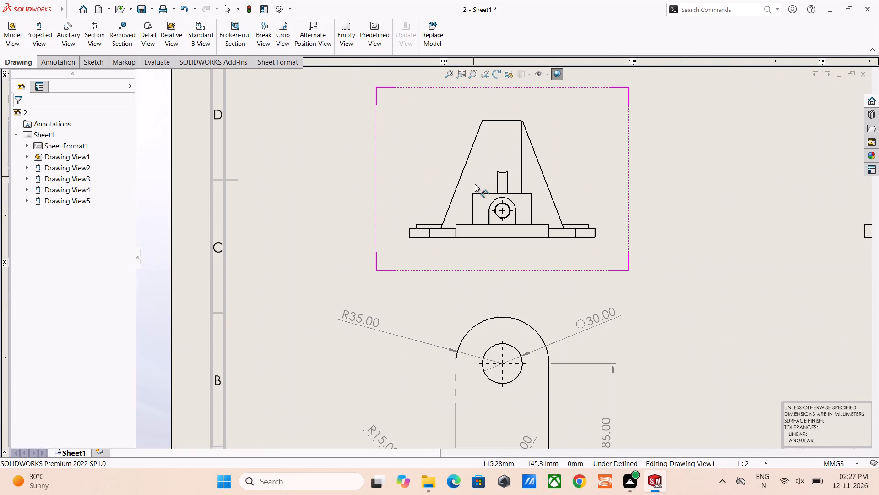
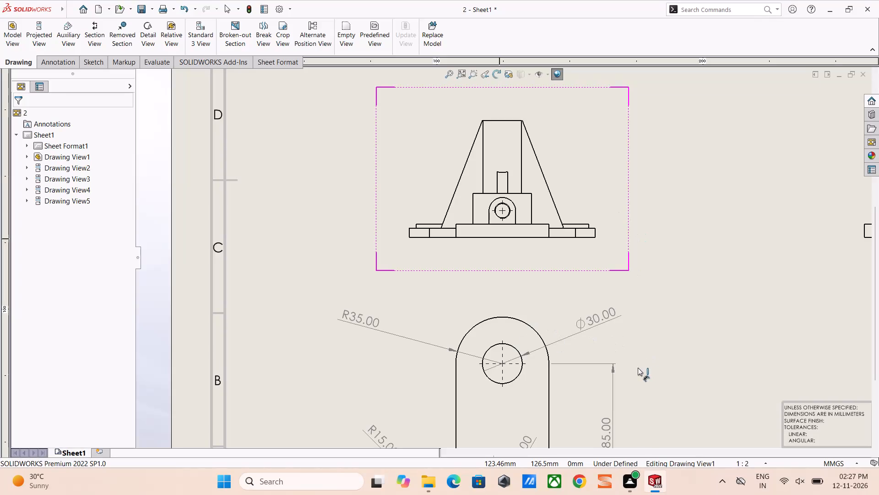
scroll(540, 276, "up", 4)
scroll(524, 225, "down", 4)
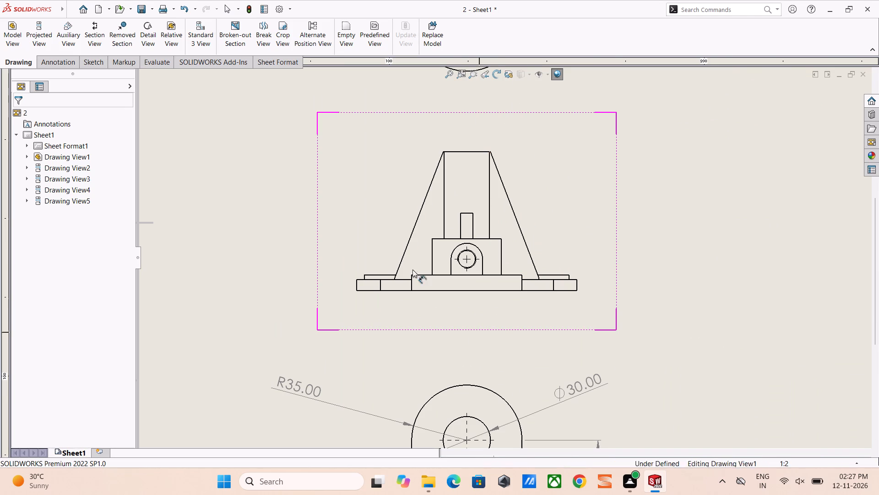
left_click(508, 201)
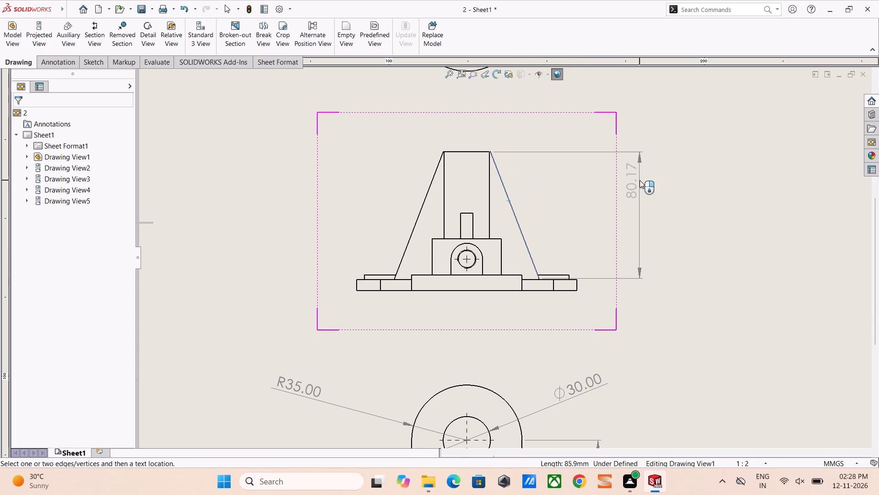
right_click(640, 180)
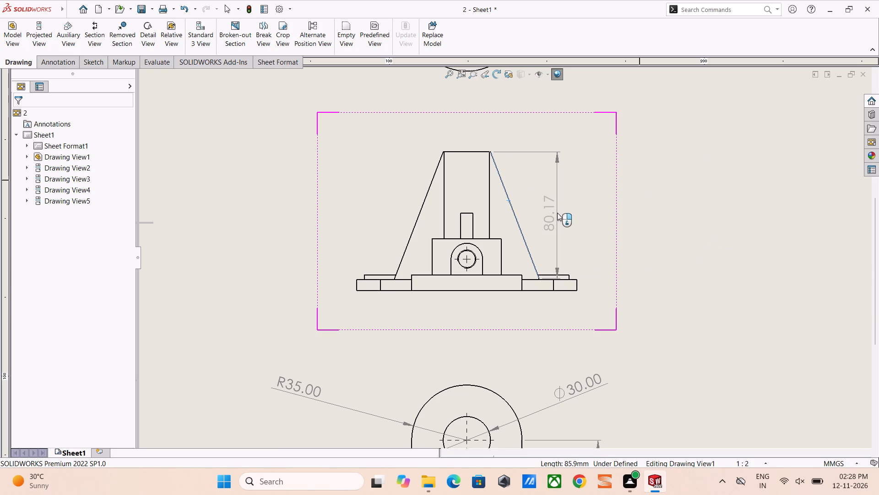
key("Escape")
Dimension the overall height of the front view from the base's bottom edge to the column's top edge, placed right of the view.
left_click(478, 292)
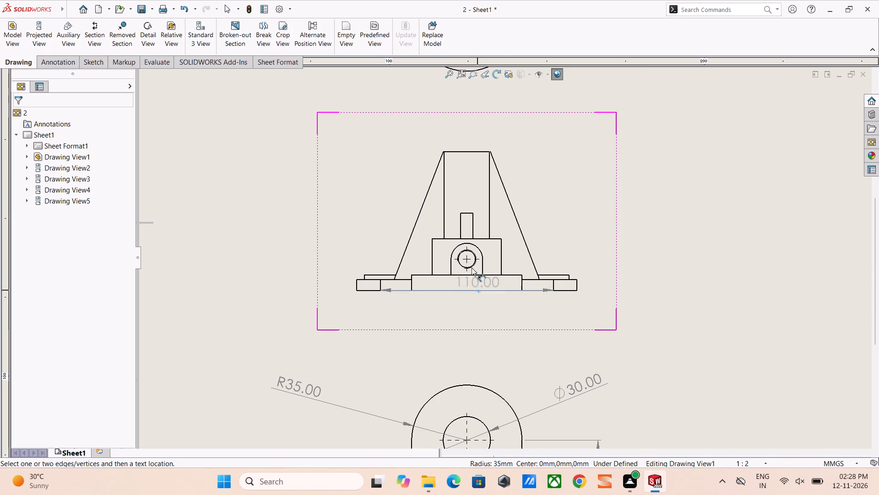
left_click(462, 151)
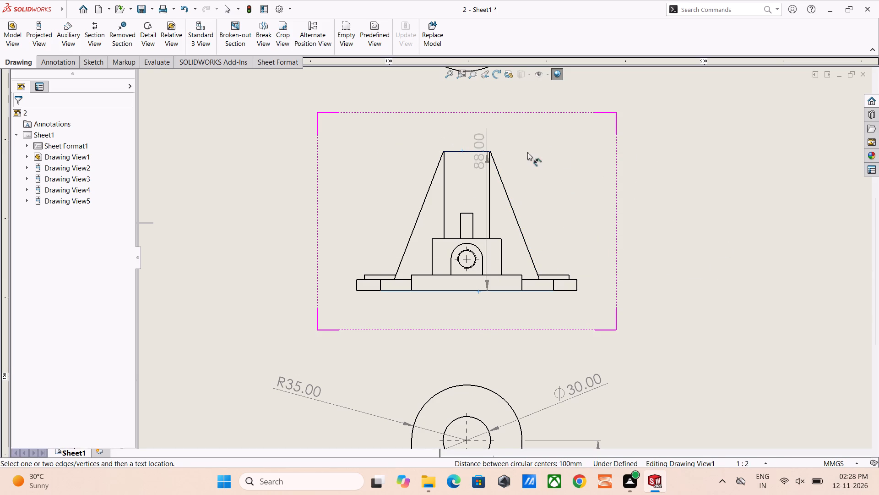
left_click(651, 174)
Dimension the thickness of the mounting lug at the left end of the front view's base, placed outside the lug.
scroll(518, 170, "up", 4)
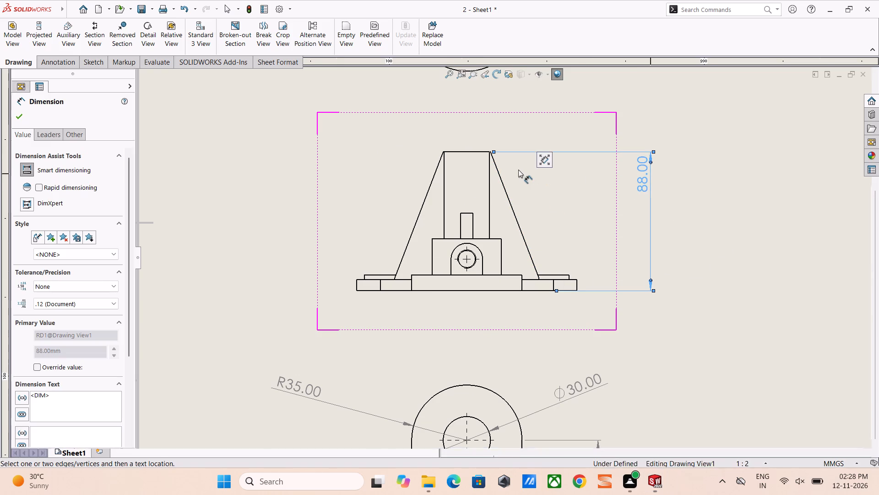
scroll(483, 200, "down", 3)
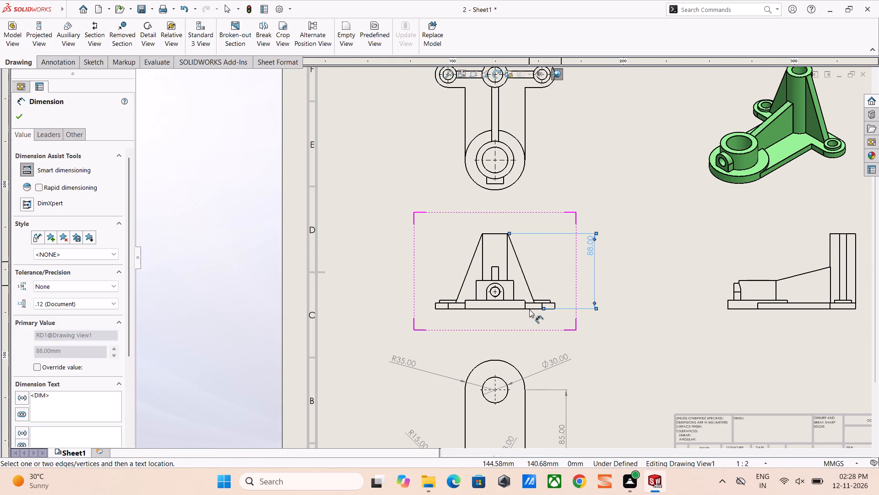
scroll(536, 334, "down", 3)
scroll(412, 288, "down", 2)
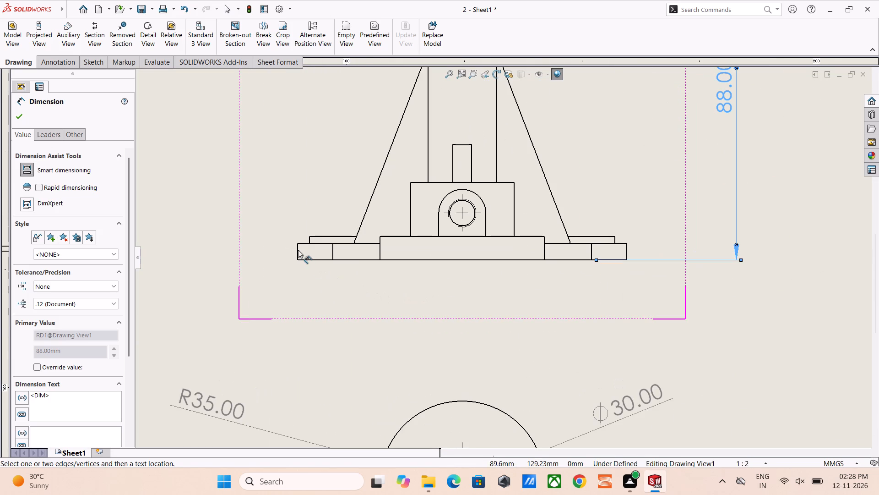
left_click(296, 251)
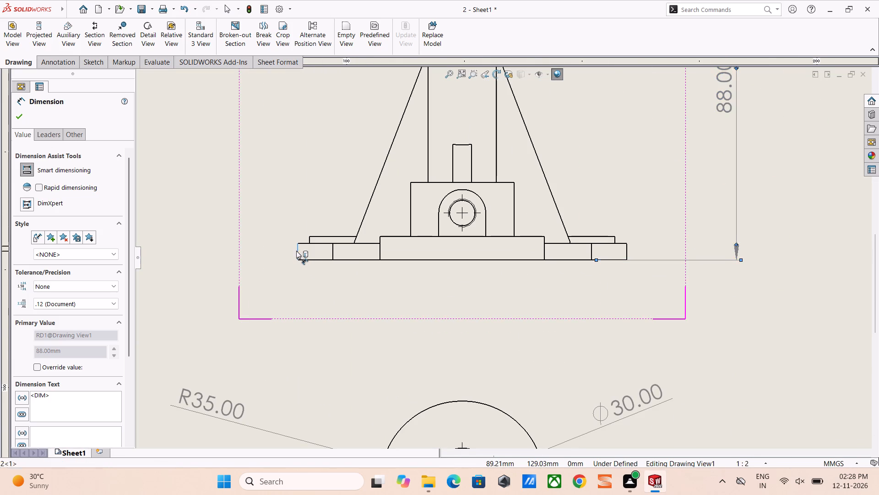
left_click(245, 254)
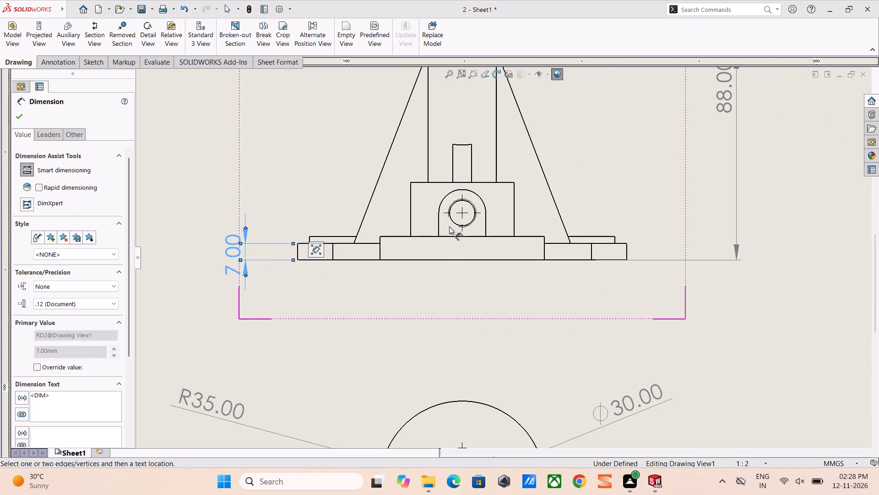
Add a radius dimension to the outer arc of the arched boss in the front view.
left_click(482, 198)
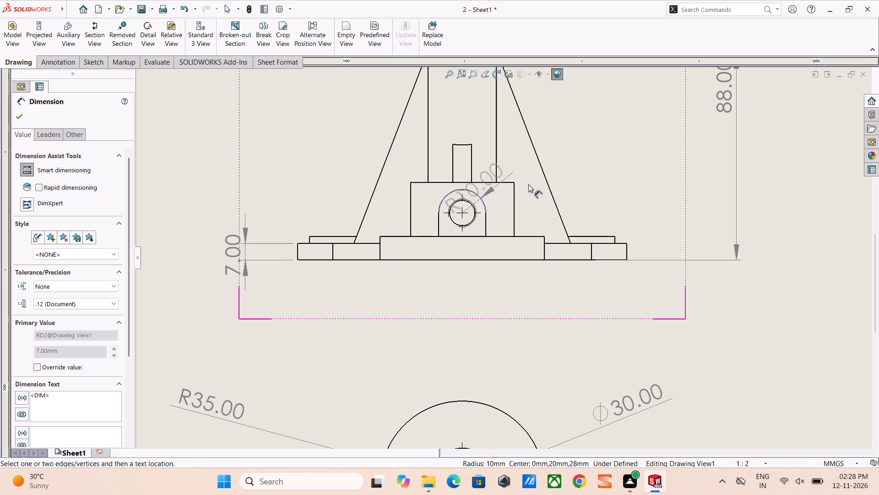
left_click(587, 169)
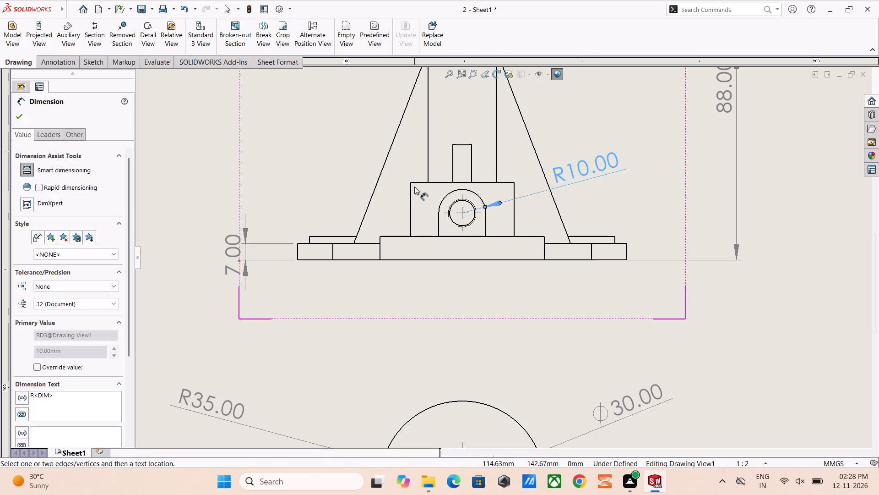
Dimension the height from the base's bottom edge to the top of the central rib, placed left of the front view.
scroll(460, 196, "up", 1)
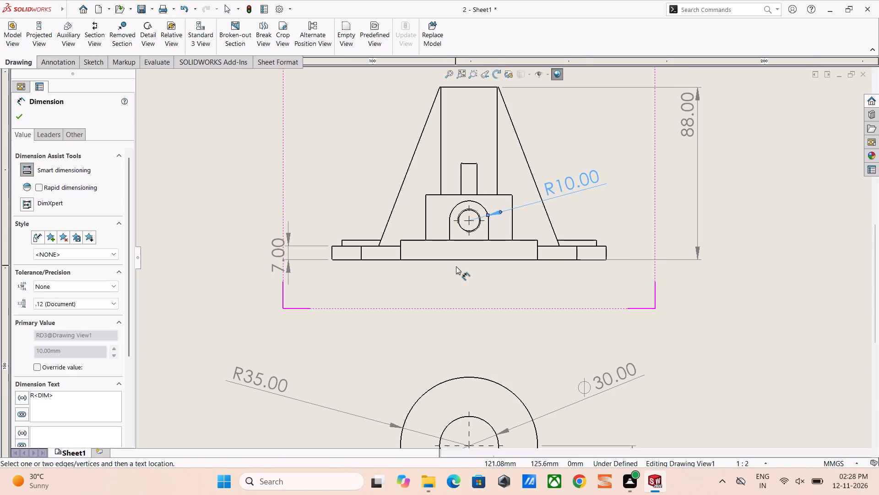
left_click(456, 261)
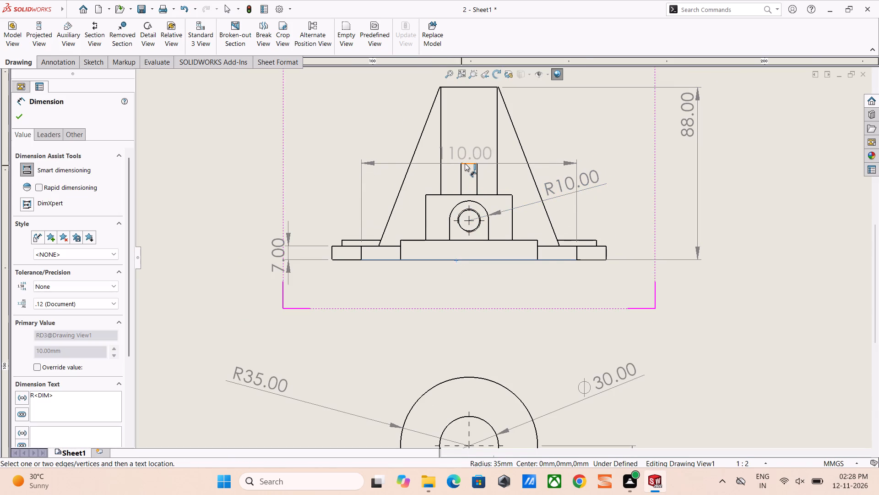
left_click(465, 163)
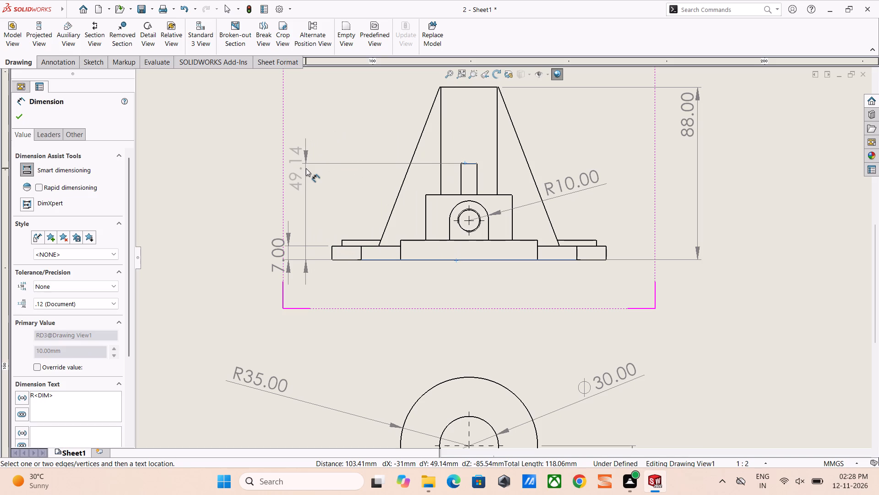
left_click(306, 168)
Dimension the height of the raised pad above the left mounting lug in the front view, placed beside the pad.
scroll(353, 259, "down", 3)
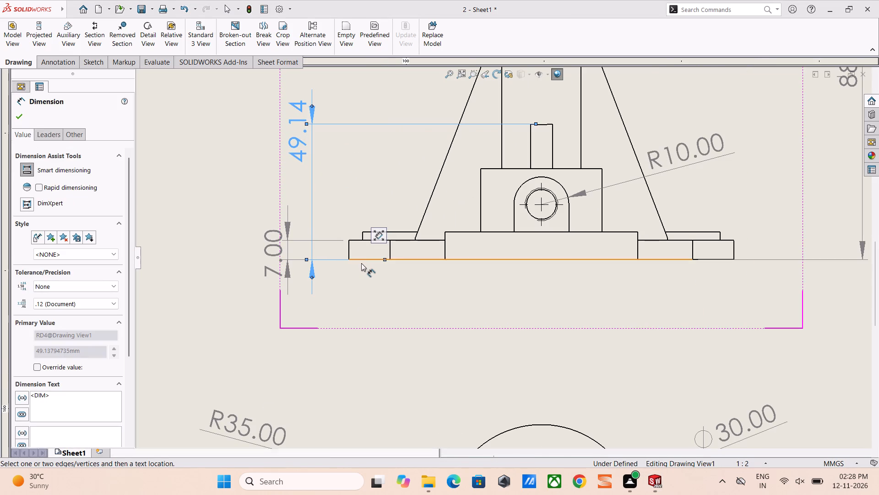
scroll(382, 220, "down", 5)
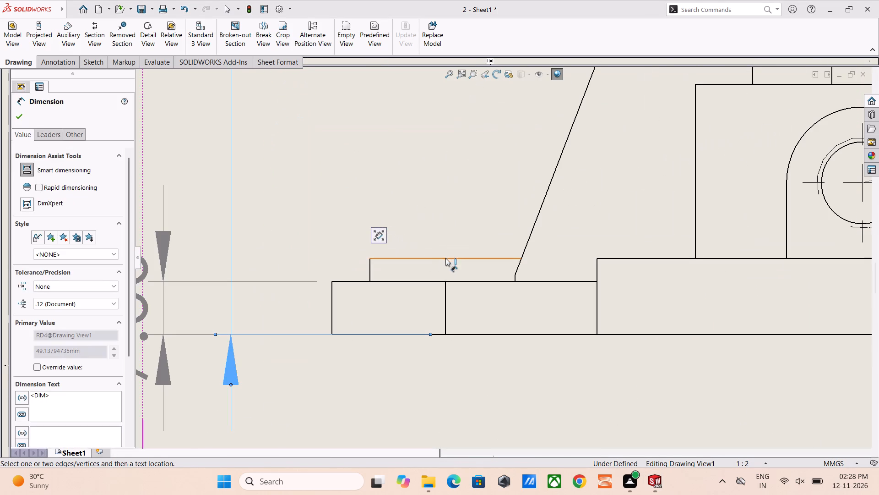
left_click(447, 258)
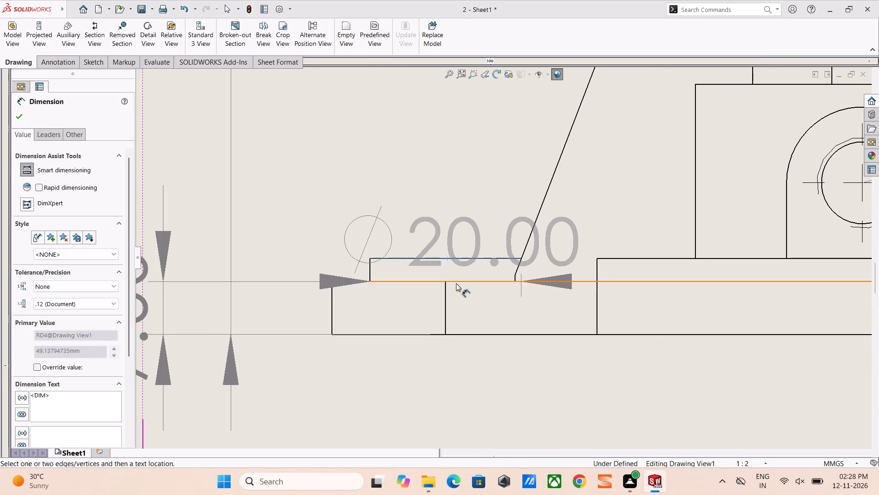
left_click(457, 280)
scroll(296, 229, "up", 1)
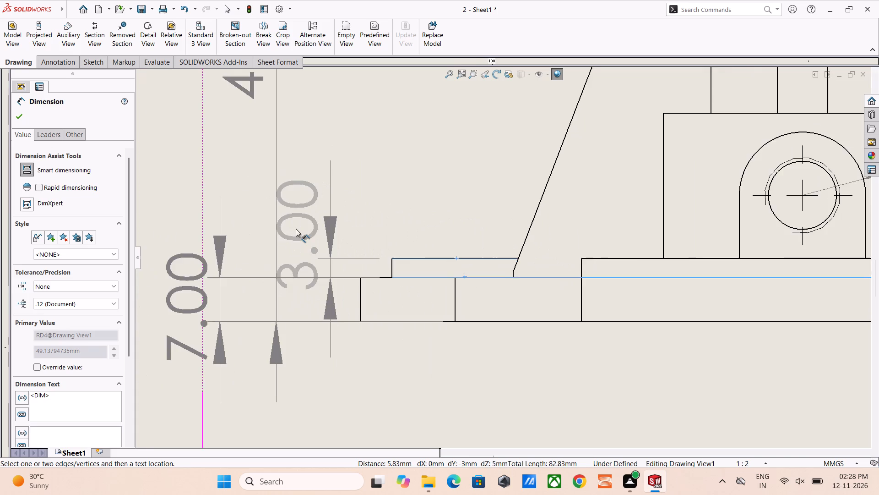
scroll(296, 229, "up", 1)
scroll(336, 236, "up", 4)
scroll(472, 260, "up", 5)
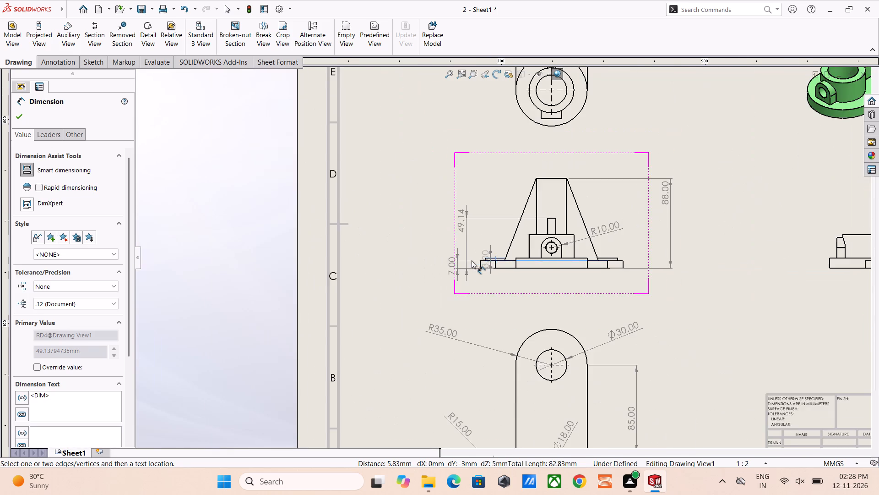
scroll(472, 260, "up", 1)
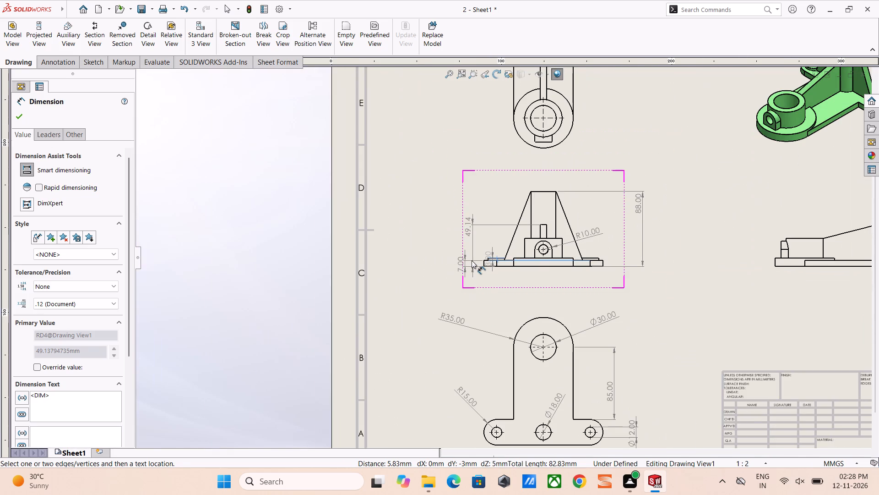
scroll(472, 260, "down", 2)
scroll(472, 260, "up", 2)
scroll(496, 214, "down", 4)
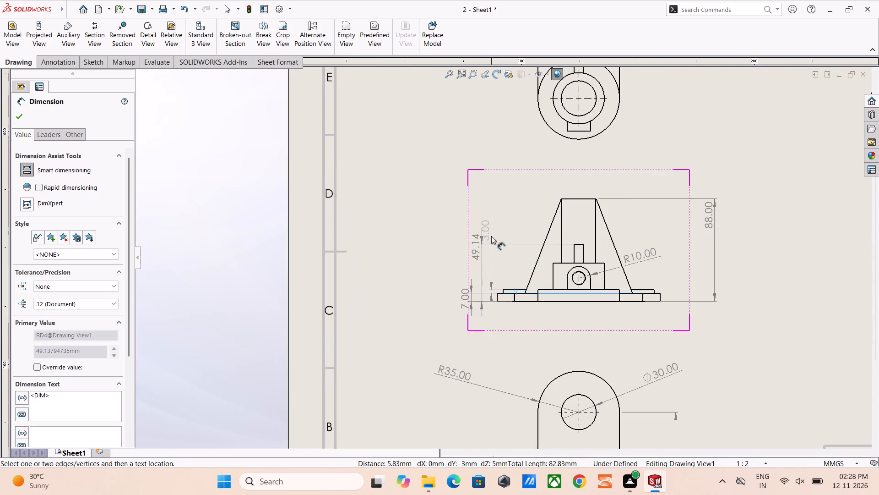
scroll(491, 240, "down", 5)
scroll(503, 294, "down", 4)
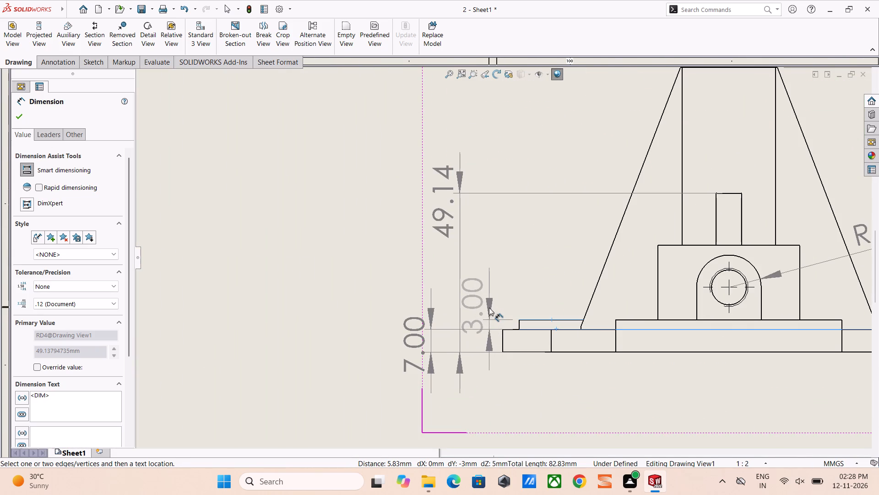
left_click(489, 308)
Dimension the thickness of the central base plate from its top edge to its bottom edge, placed right of the front view.
scroll(622, 329, "up", 4)
scroll(659, 304, "down", 4)
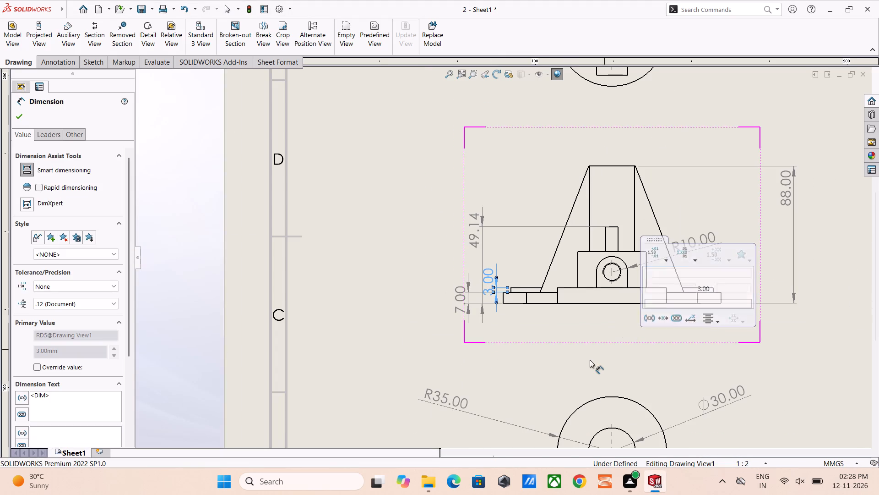
scroll(667, 321, "down", 4)
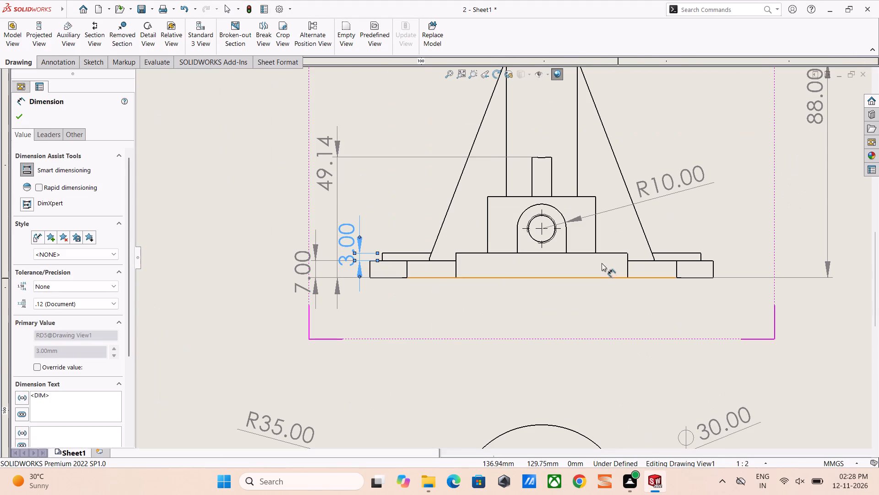
left_click(606, 253)
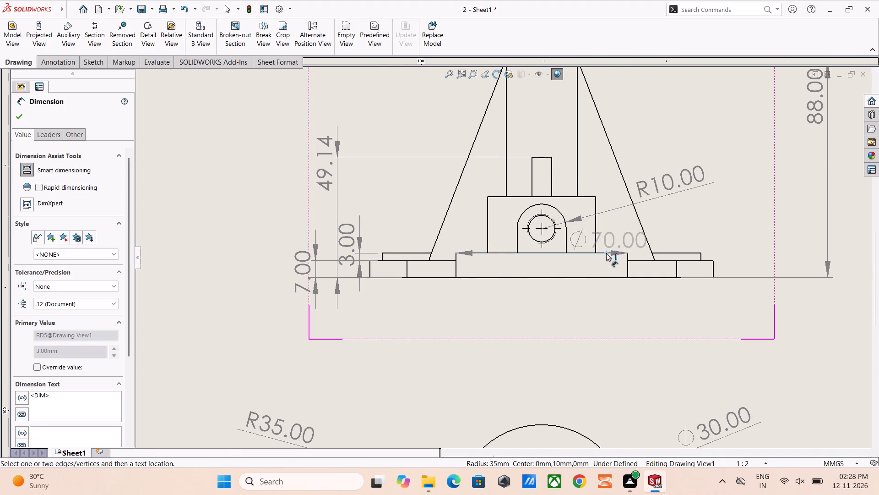
left_click(601, 276)
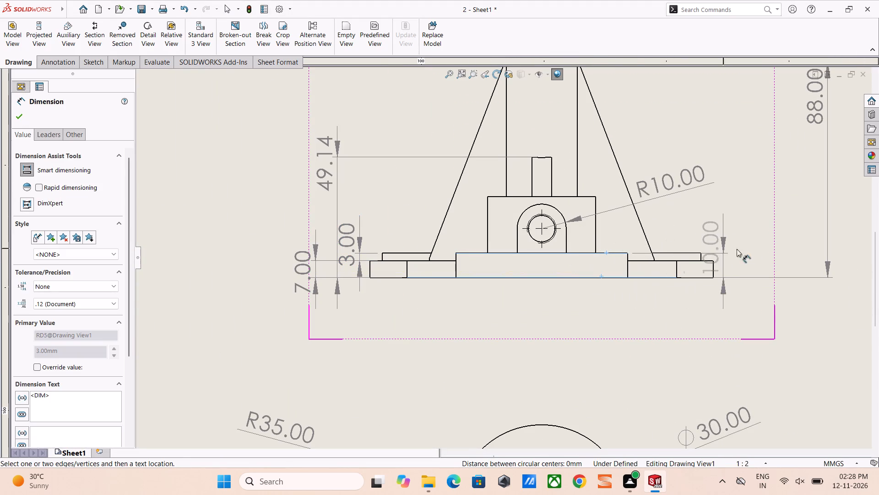
left_click(783, 249)
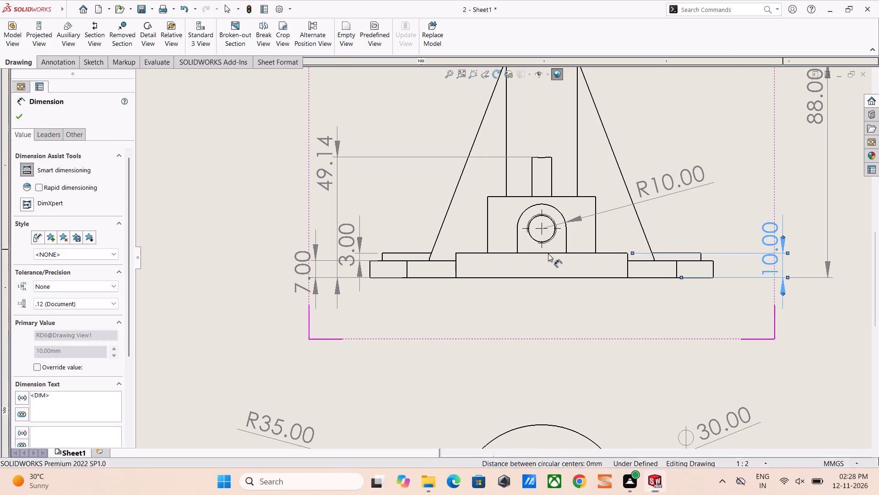
Dimension the straight side edge of the arched boss vertically, placed beside the base plate thickness dimension.
scroll(548, 253, "up", 3)
scroll(535, 228, "down", 9)
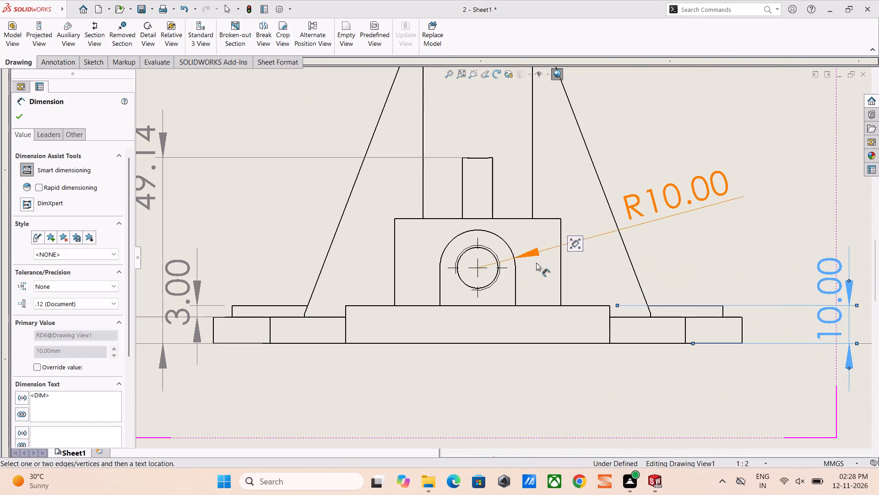
left_click(516, 289)
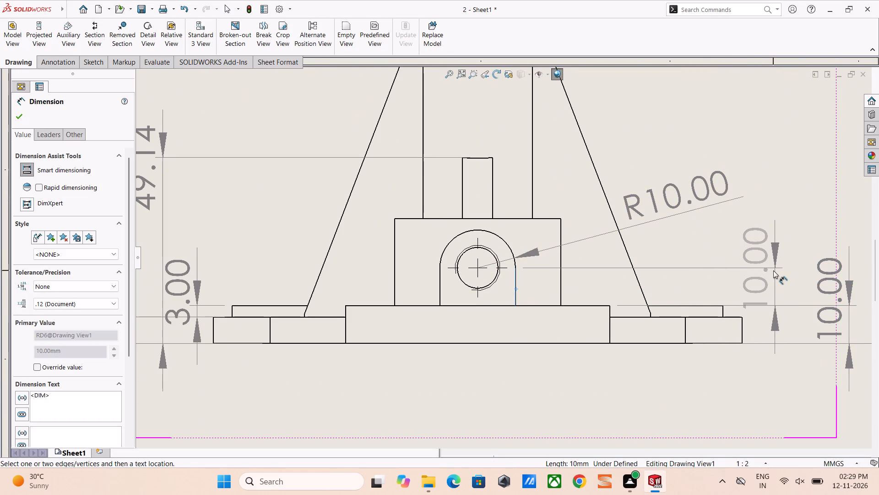
left_click(773, 270)
Dimension the width of the arched boss between its two straight side edges, placed below the front view.
left_click(458, 305)
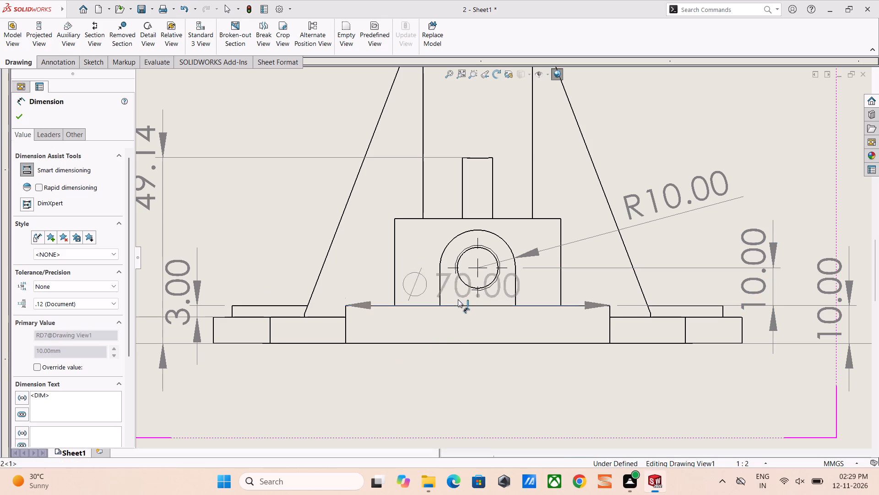
key("Escape")
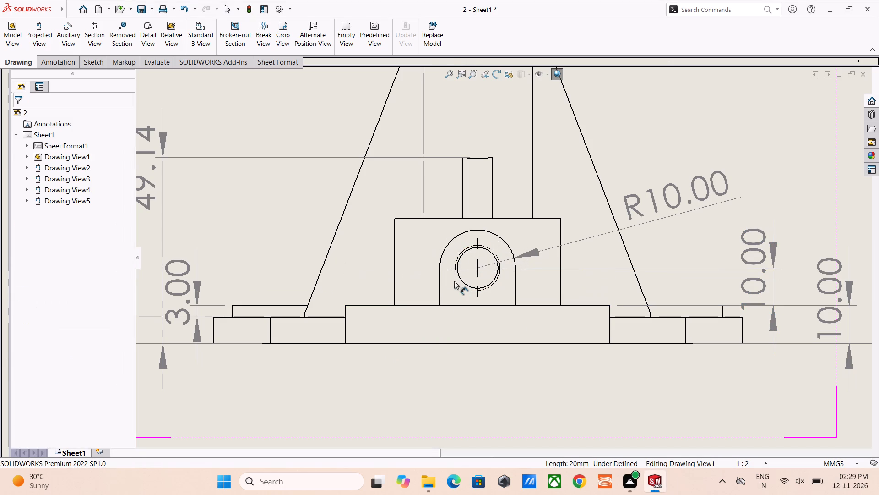
left_click(440, 291)
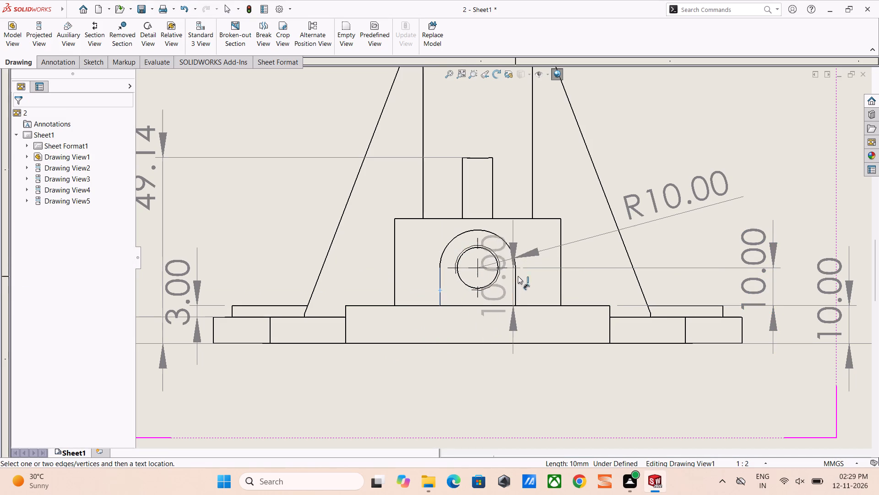
left_click(516, 280)
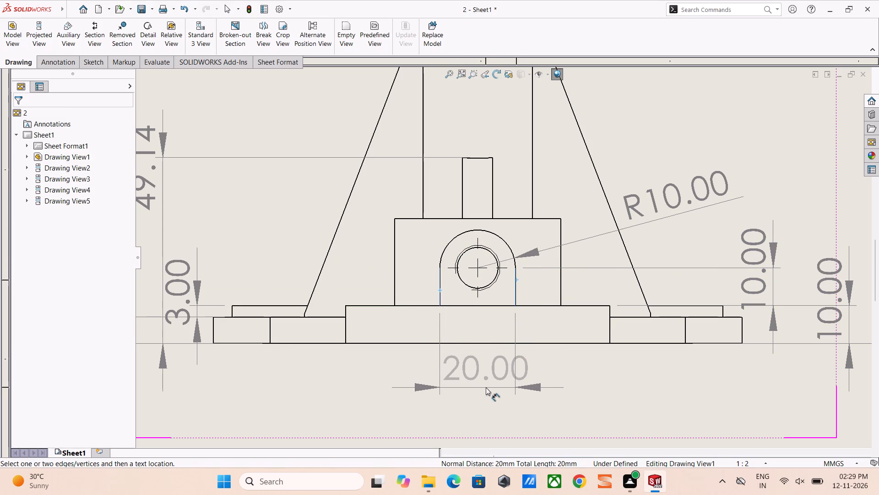
left_click(485, 391)
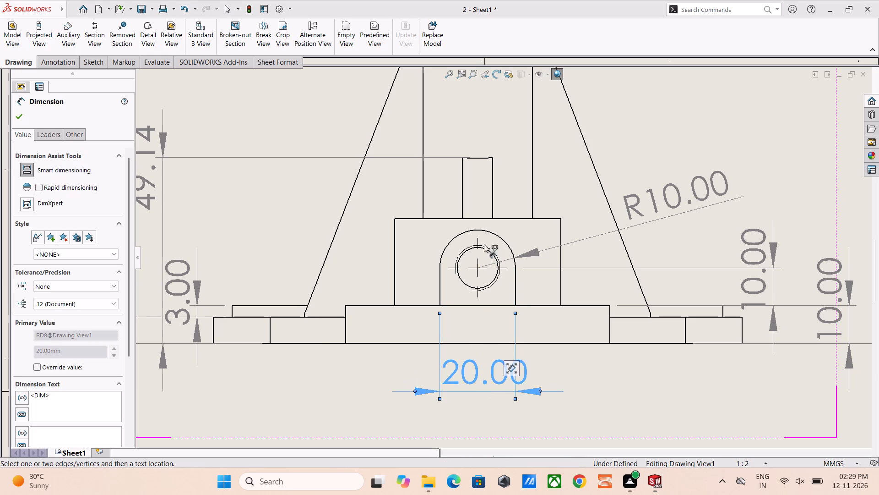
Dimension the diameter of the outer circle around the hole in the arched boss, placed up and left of the boss.
left_click(462, 280)
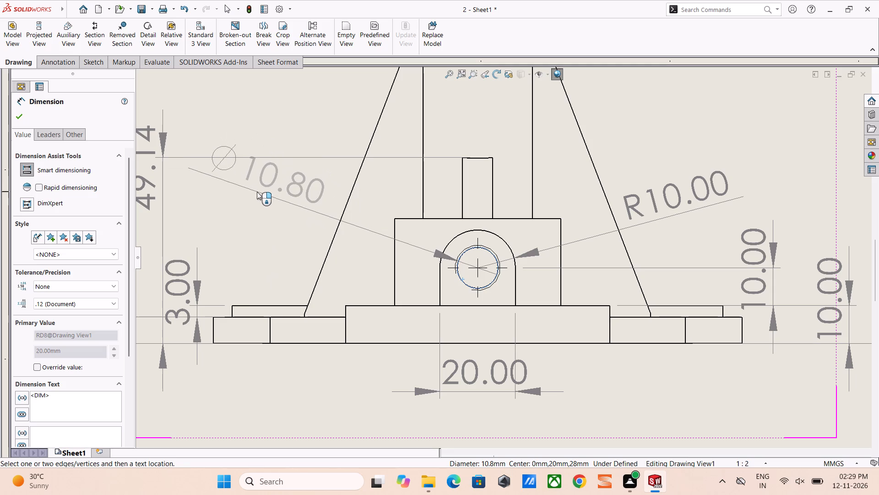
left_click(257, 192)
Dimension the diameter of the middle circle at the left end of the crossbar in the T-shaped view, placed below and left.
scroll(374, 180, "up", 5)
scroll(487, 204, "down", 4)
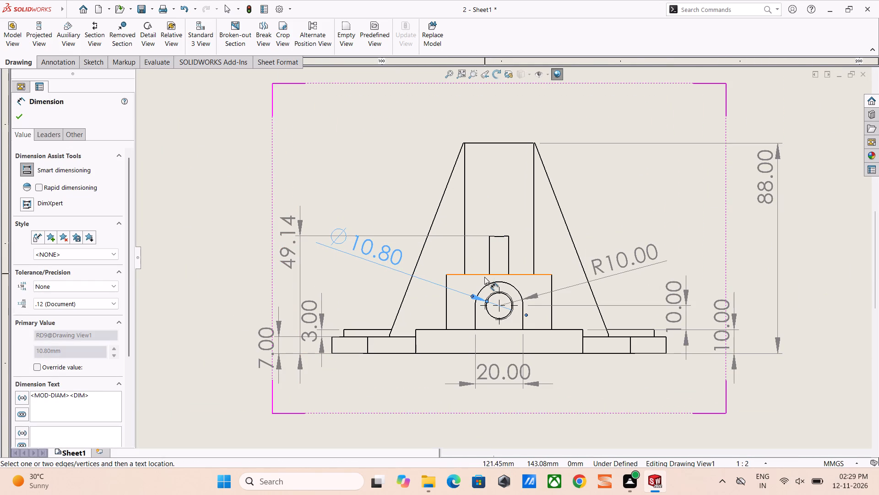
scroll(422, 270, "up", 2)
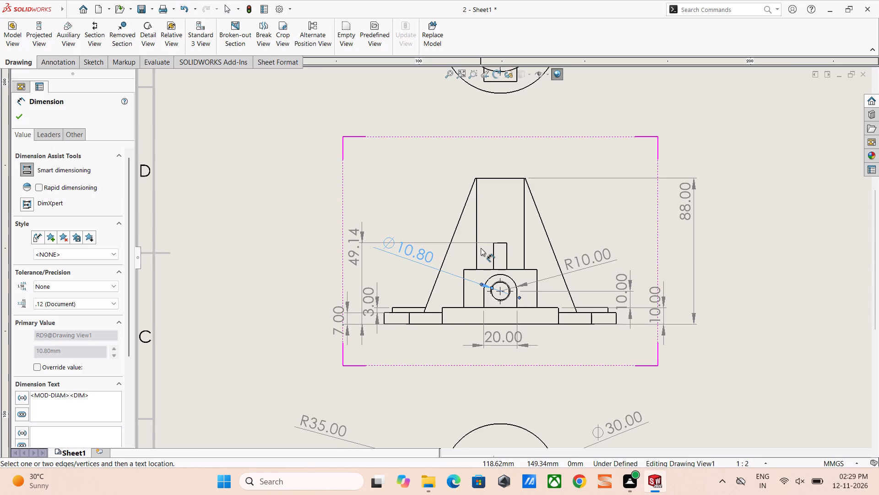
scroll(481, 248, "up", 4)
scroll(478, 142, "down", 3)
scroll(478, 142, "up", 4)
scroll(478, 141, "down", 5)
scroll(520, 244, "down", 4)
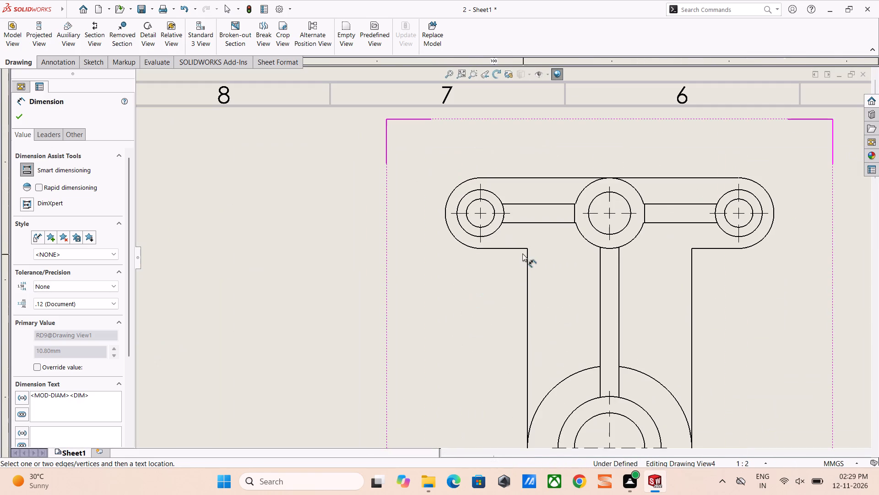
left_click(467, 231)
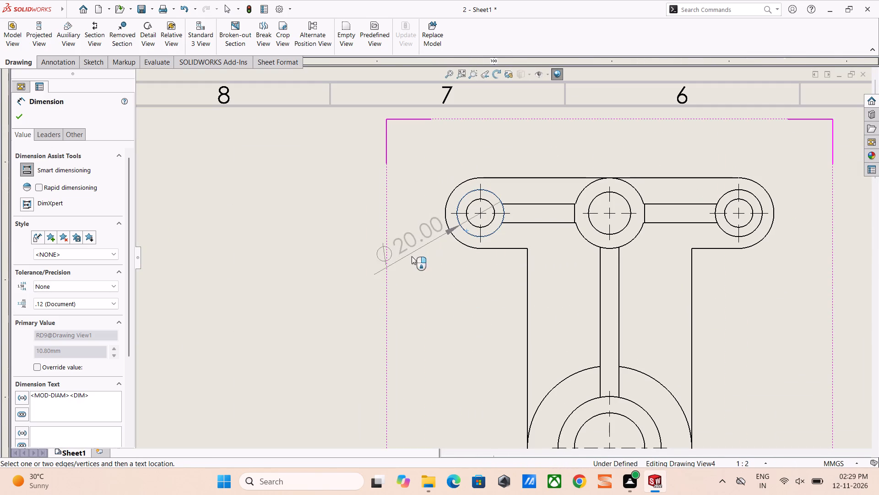
left_click(393, 267)
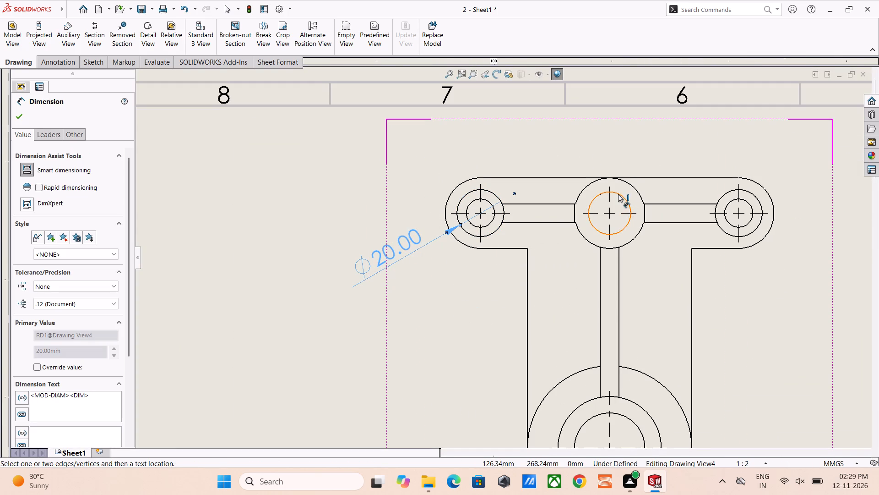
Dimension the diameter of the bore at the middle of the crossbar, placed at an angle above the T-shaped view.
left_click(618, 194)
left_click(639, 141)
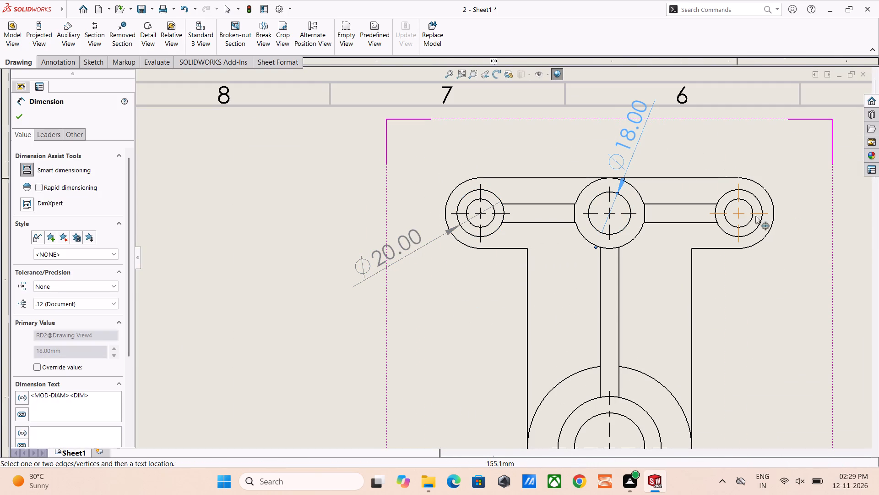
Dimension the diameter of the middle circle at the right end of the crossbar, placed below and right of it.
left_click(756, 226)
left_click(803, 267)
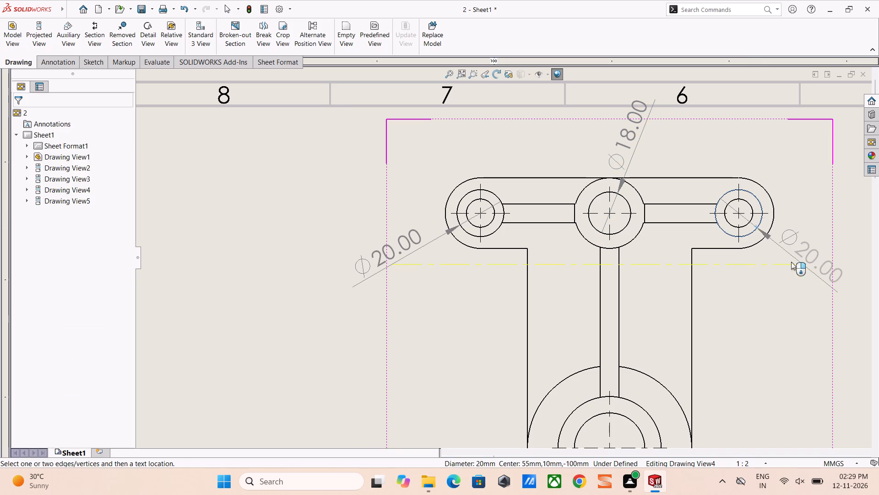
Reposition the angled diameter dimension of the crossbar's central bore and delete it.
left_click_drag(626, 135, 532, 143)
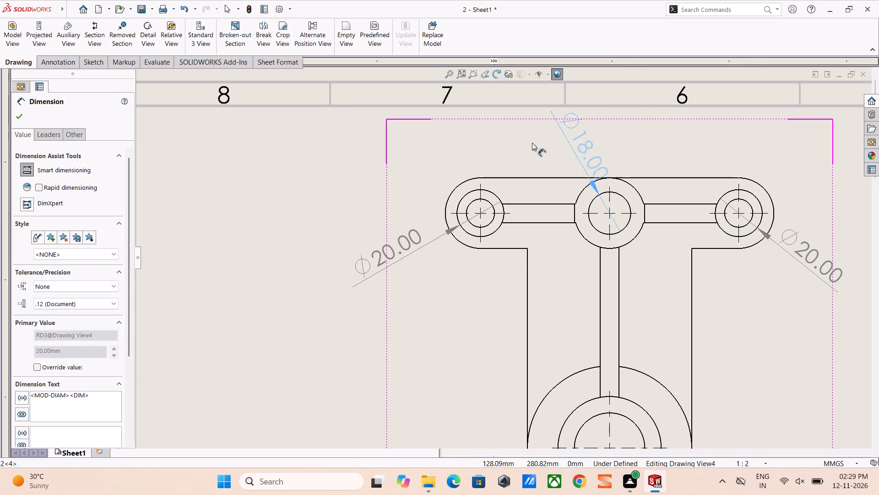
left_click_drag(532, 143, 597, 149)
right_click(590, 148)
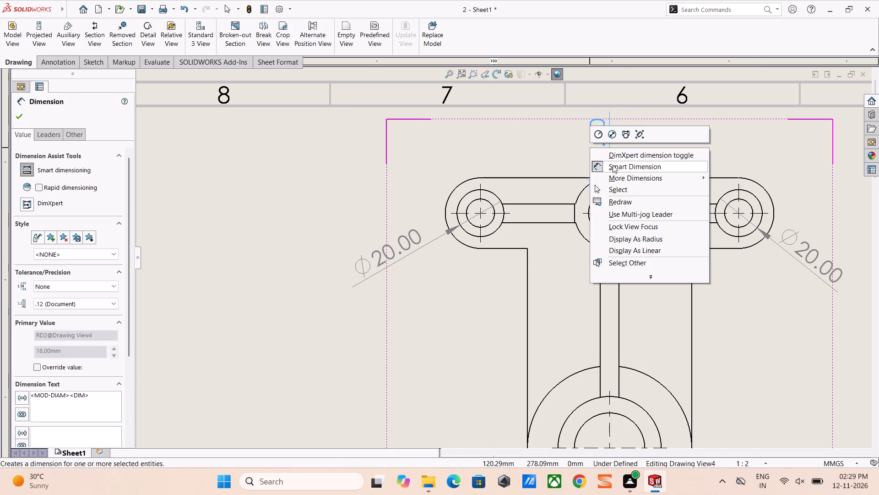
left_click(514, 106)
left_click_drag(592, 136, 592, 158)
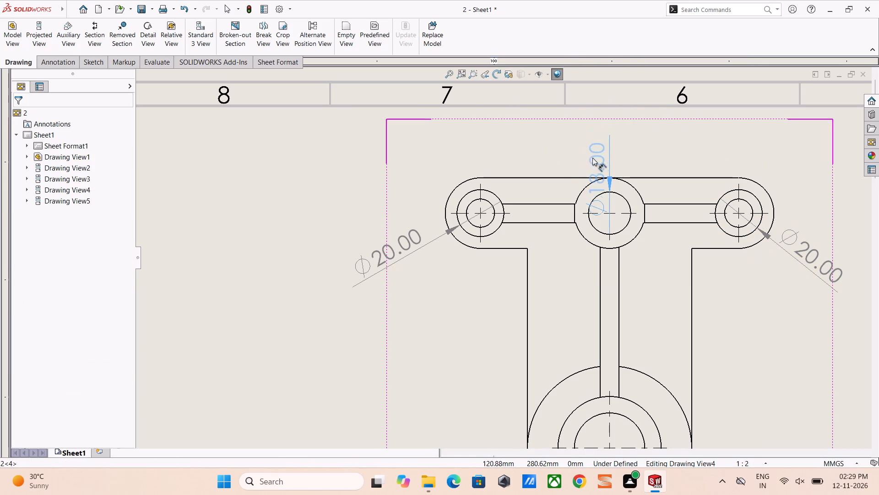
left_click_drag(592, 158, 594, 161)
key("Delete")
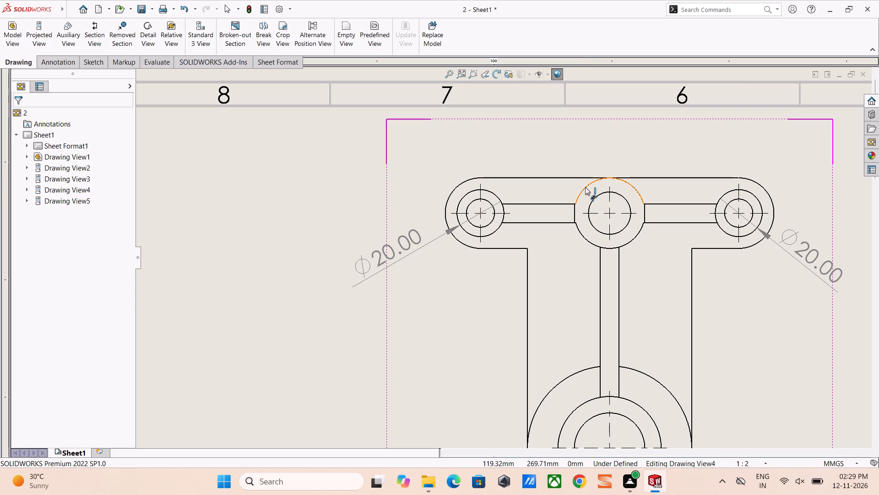
Dimension the diameter of the crossbar's central bore as a horizontal dimension centred above the T-shaped view.
left_click(585, 187)
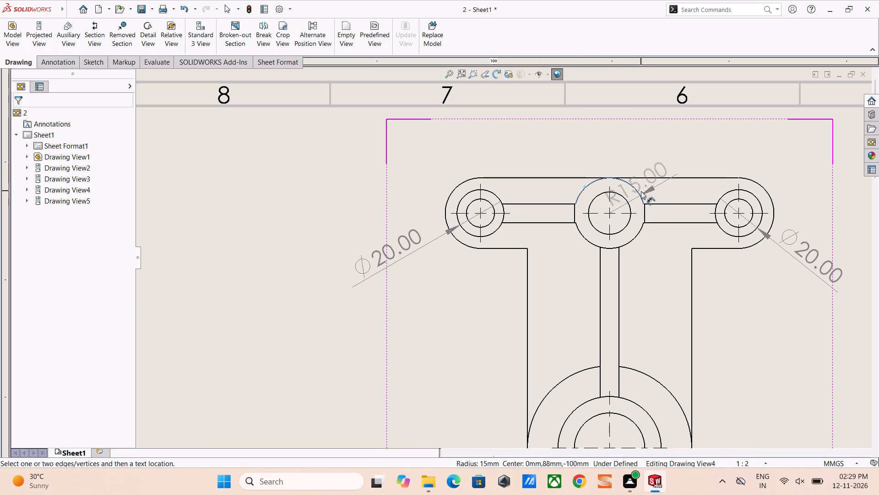
key("Escape")
left_click(626, 226)
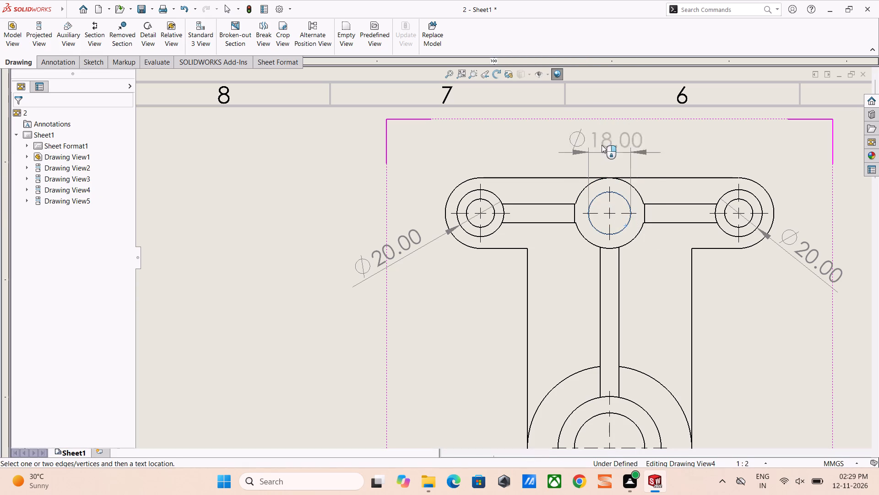
left_click(596, 139)
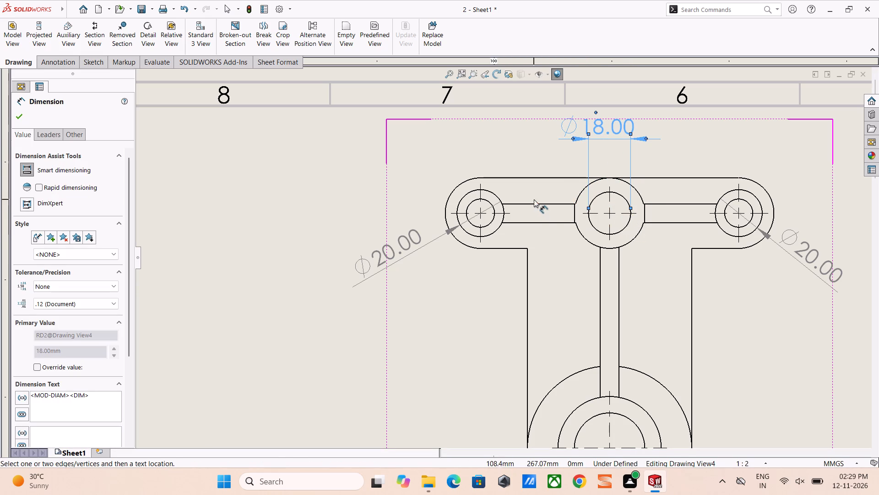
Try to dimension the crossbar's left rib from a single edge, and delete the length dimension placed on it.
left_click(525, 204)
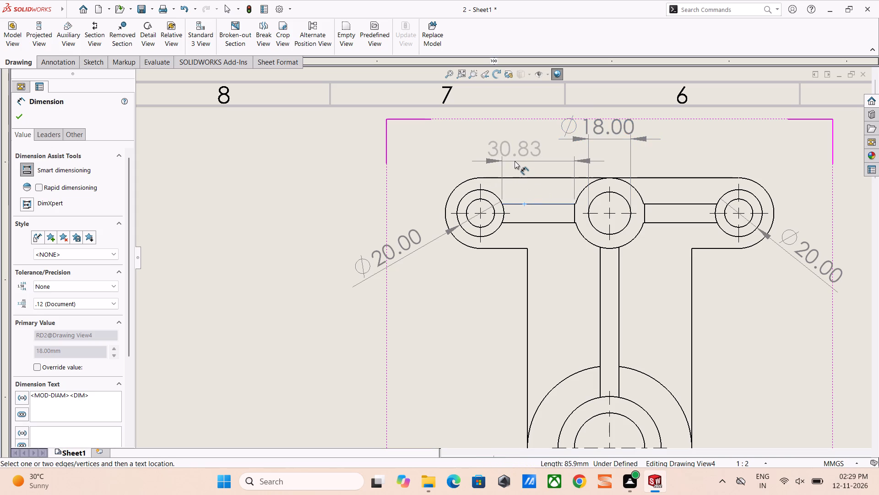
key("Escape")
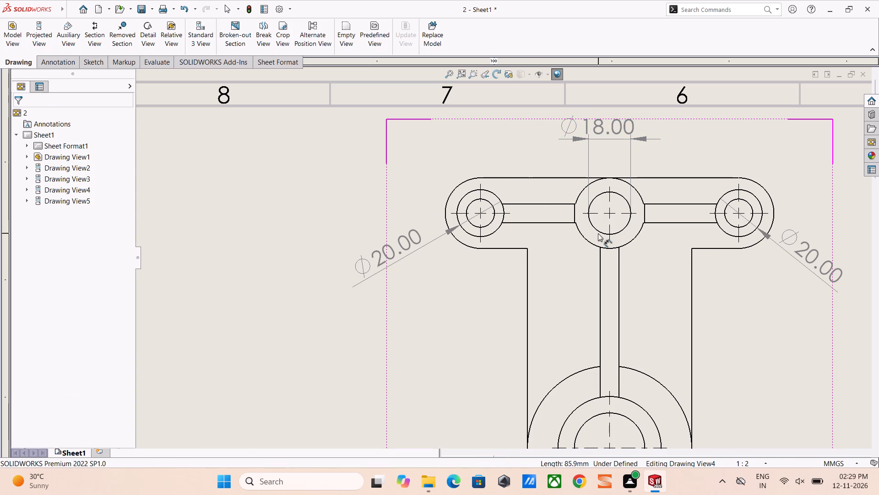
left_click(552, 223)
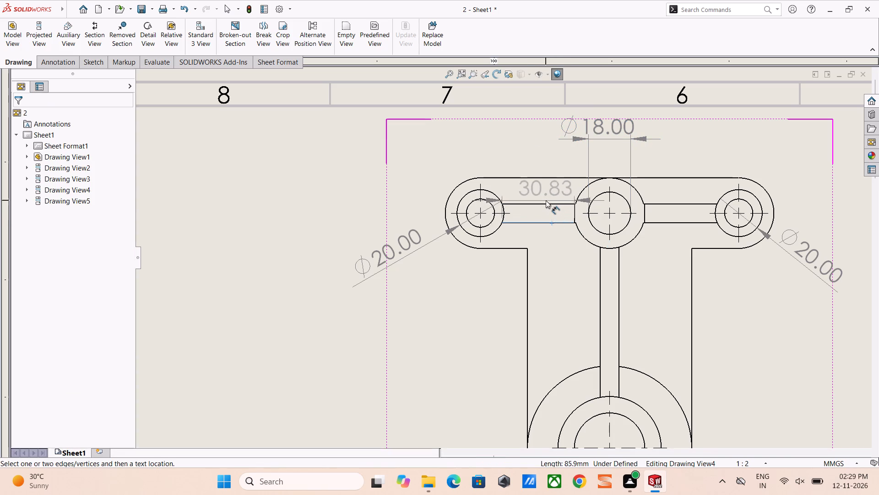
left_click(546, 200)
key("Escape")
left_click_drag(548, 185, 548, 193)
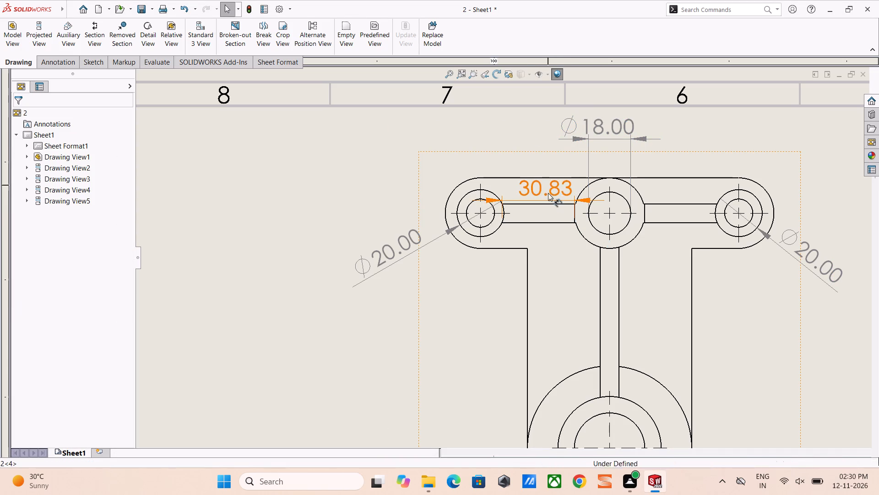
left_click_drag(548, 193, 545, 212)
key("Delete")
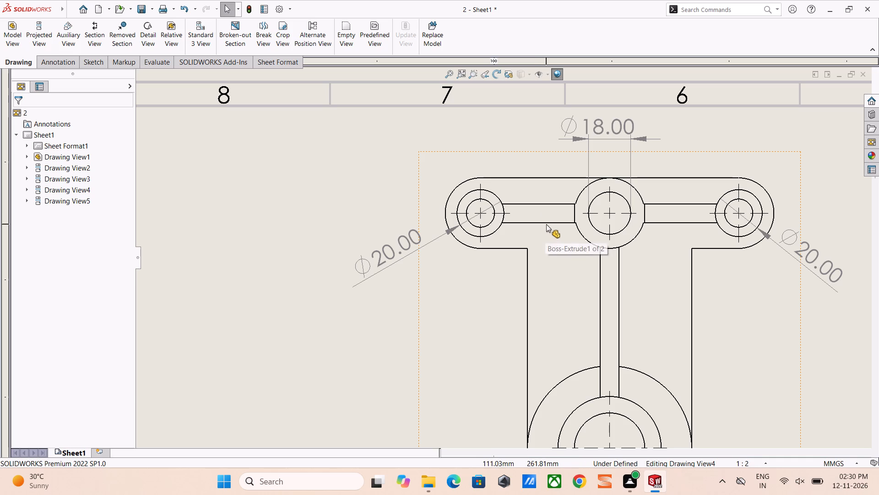
Dimension the thickness of the crossbar's left rib between its upper and lower edges, placed left of the T-shaped view.
right_click_drag(253, 313, 239, 187)
left_click(550, 224)
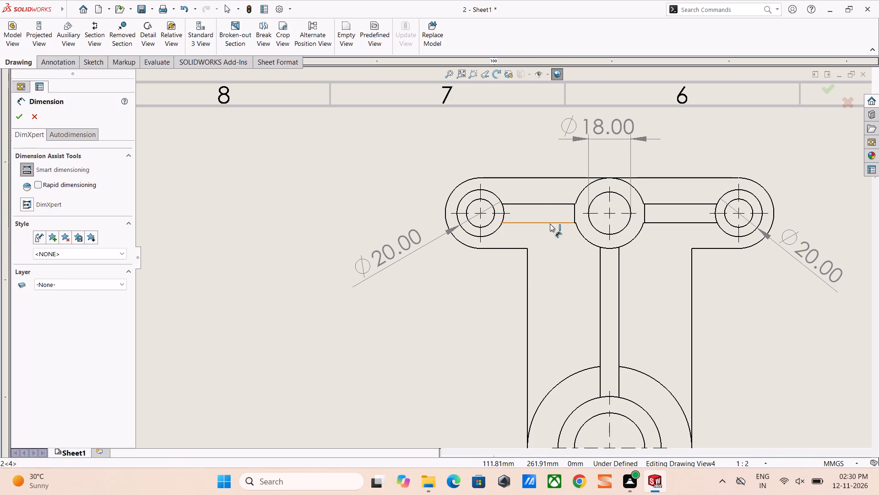
left_click(544, 204)
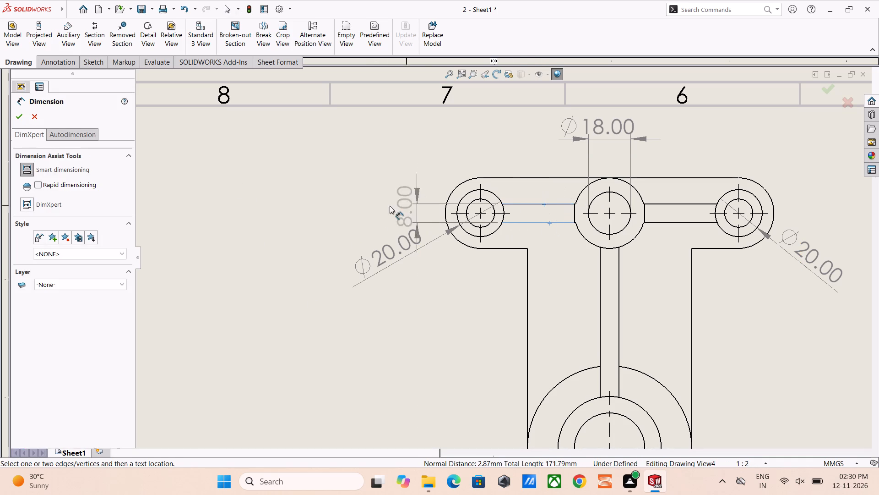
left_click(355, 208)
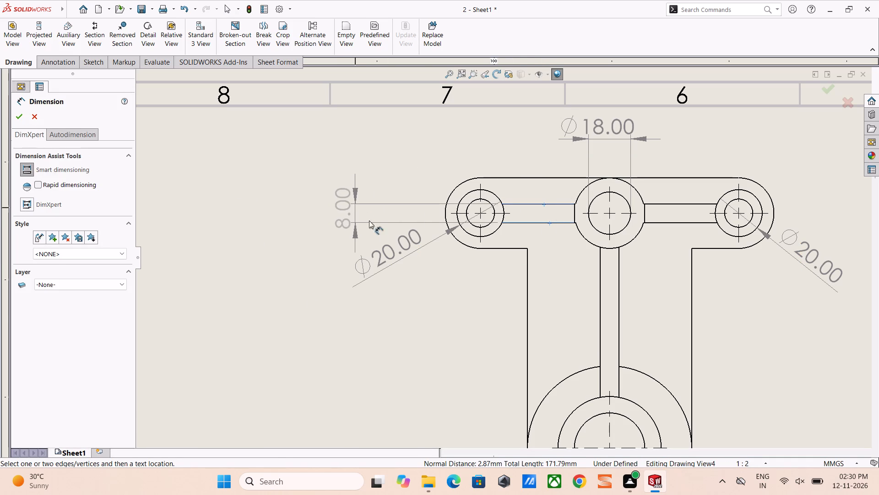
Move the left circle's diameter dimension lower and the left rib's thickness dimension closer to the T-shaped view.
left_click_drag(394, 251, 407, 267)
left_click(375, 262)
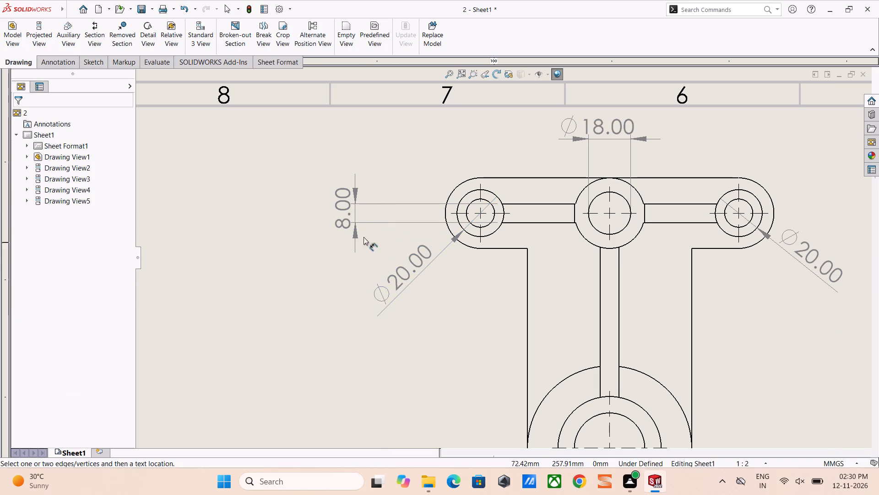
left_click_drag(346, 213, 384, 214)
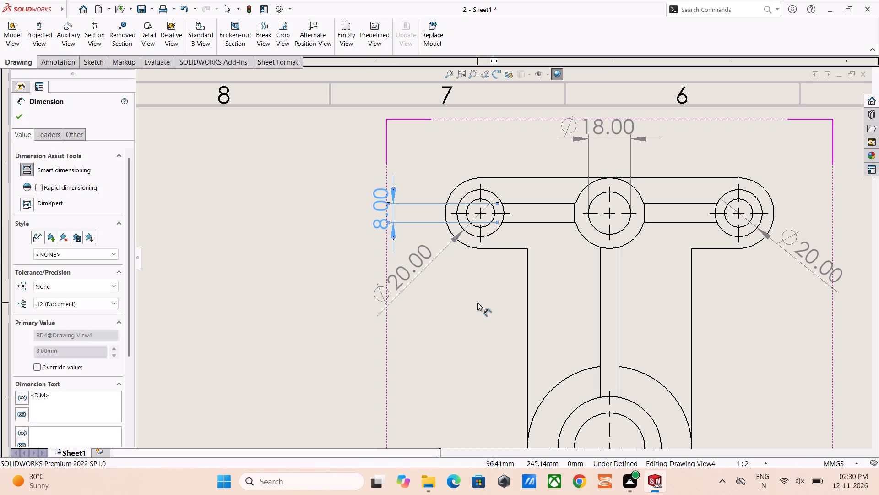
left_click(477, 302)
Dimension the thickness of the vertical rib between its two side edges, placed right of the T-shaped view's stem.
scroll(586, 301, "up", 3)
scroll(587, 305, "down", 3)
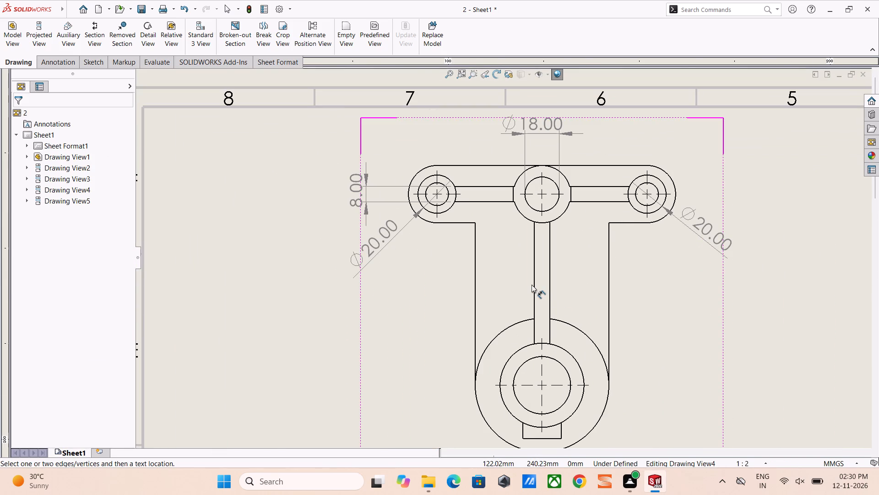
left_click(533, 286)
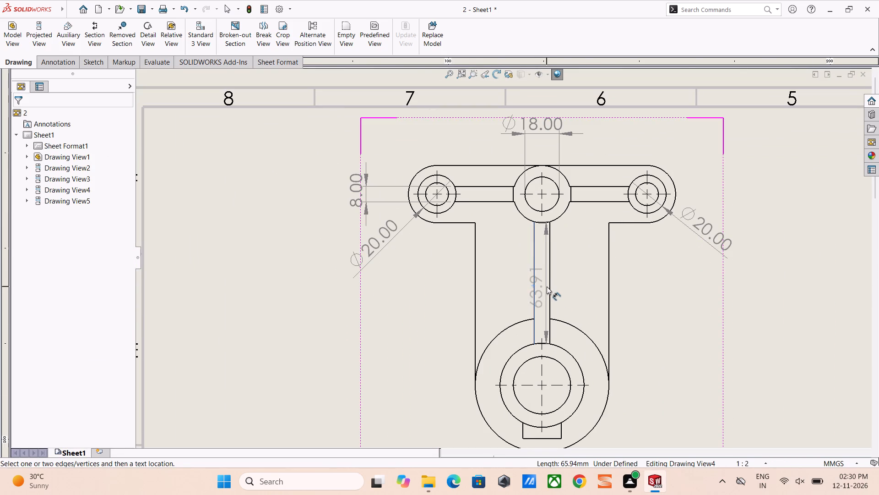
left_click(550, 287)
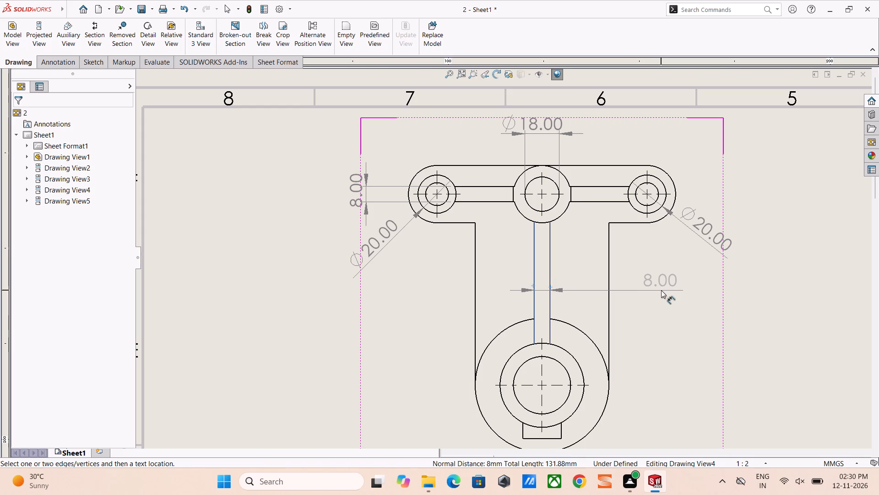
left_click(661, 290)
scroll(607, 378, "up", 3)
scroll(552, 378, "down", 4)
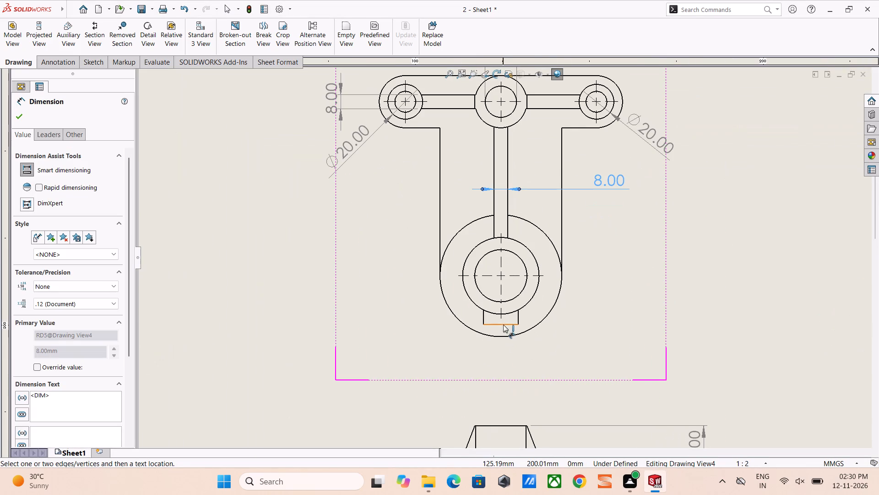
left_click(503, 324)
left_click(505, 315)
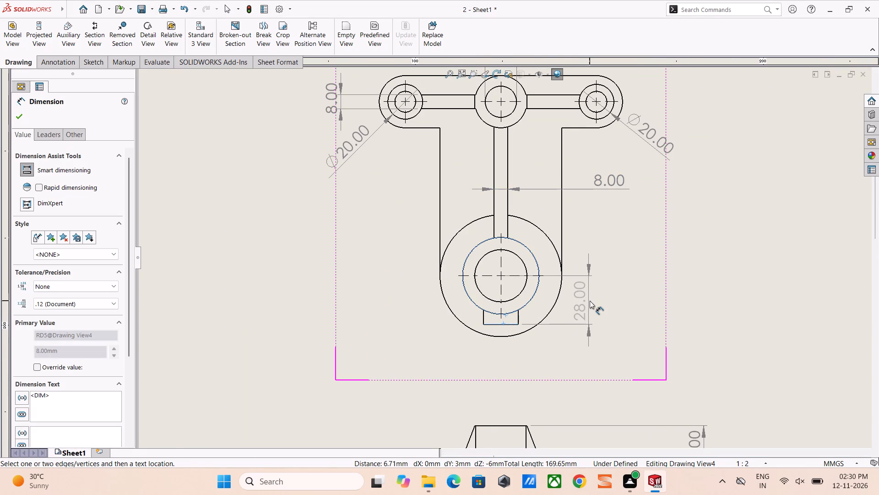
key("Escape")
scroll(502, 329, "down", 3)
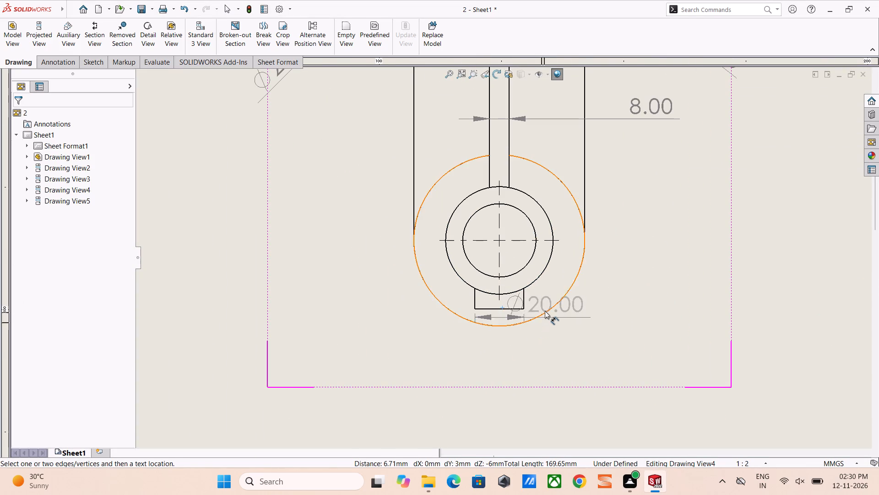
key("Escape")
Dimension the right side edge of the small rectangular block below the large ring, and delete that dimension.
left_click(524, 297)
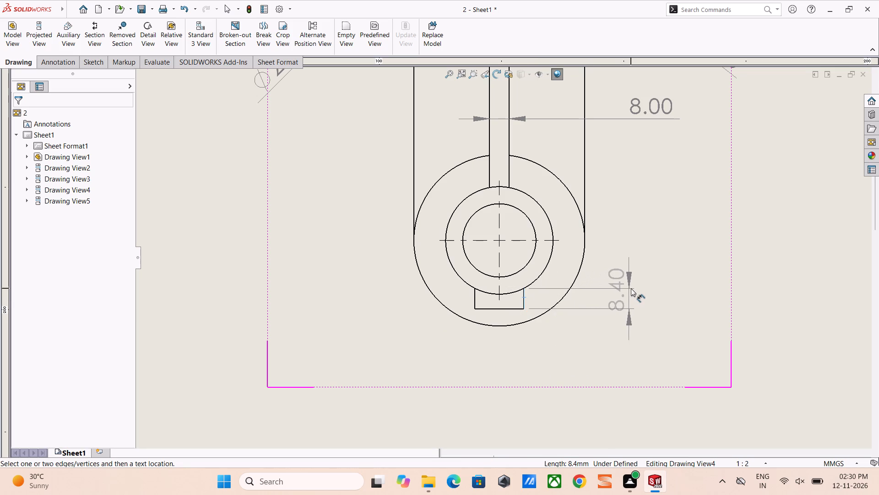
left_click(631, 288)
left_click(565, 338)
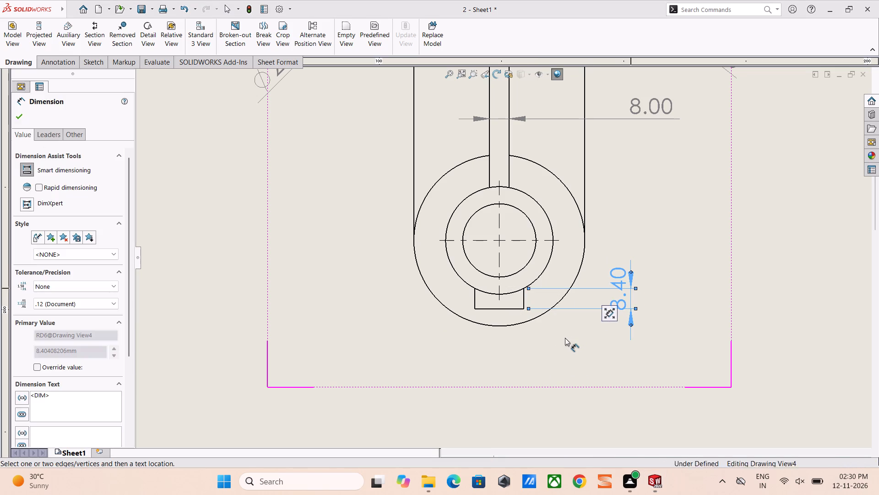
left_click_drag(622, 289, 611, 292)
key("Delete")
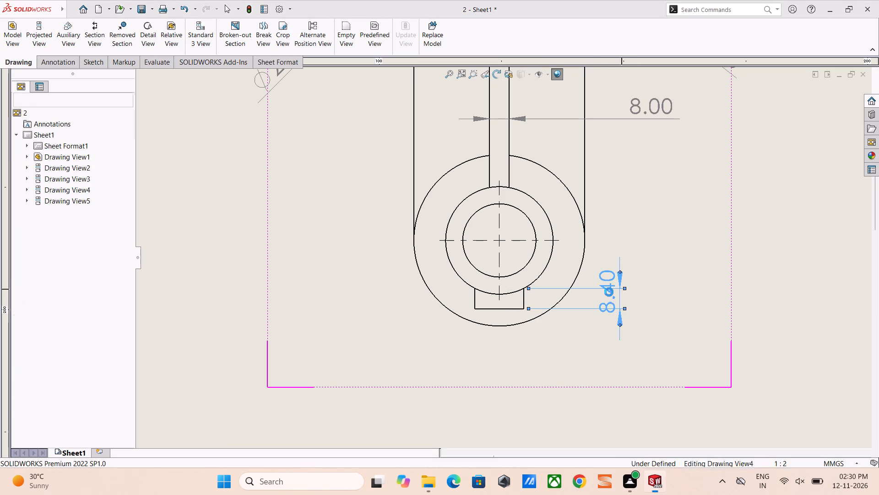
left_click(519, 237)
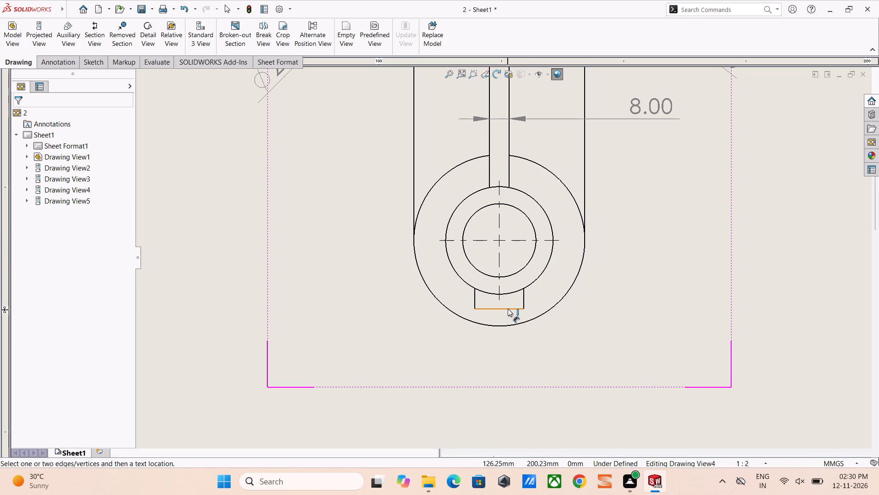
Dimension the vertical distance from the large ring's centre to the small block's lower edge, placed beside the ring in the T-shaped view.
left_click(508, 308)
left_click(504, 240)
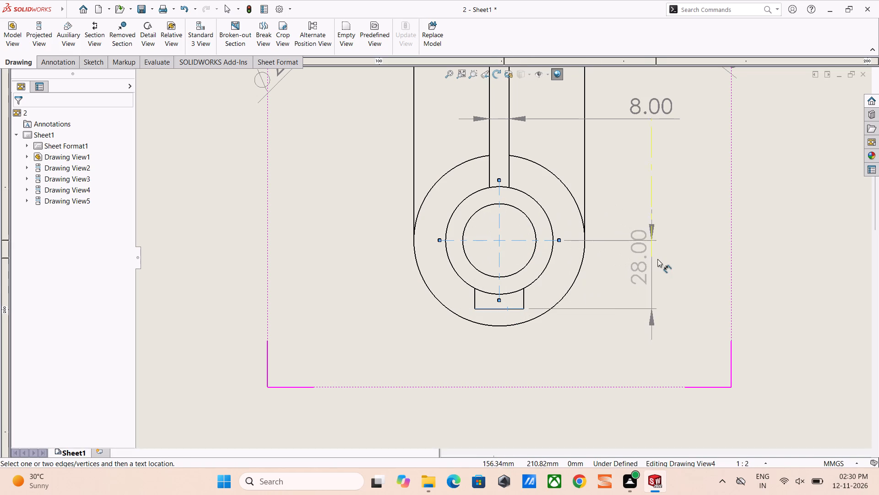
left_click(659, 260)
scroll(579, 346, "up", 5)
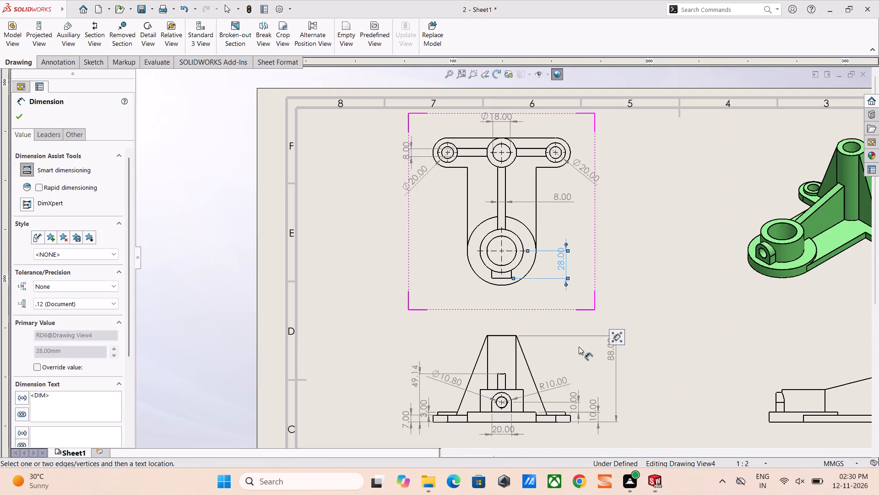
scroll(579, 346, "up", 3)
scroll(483, 272, "down", 4)
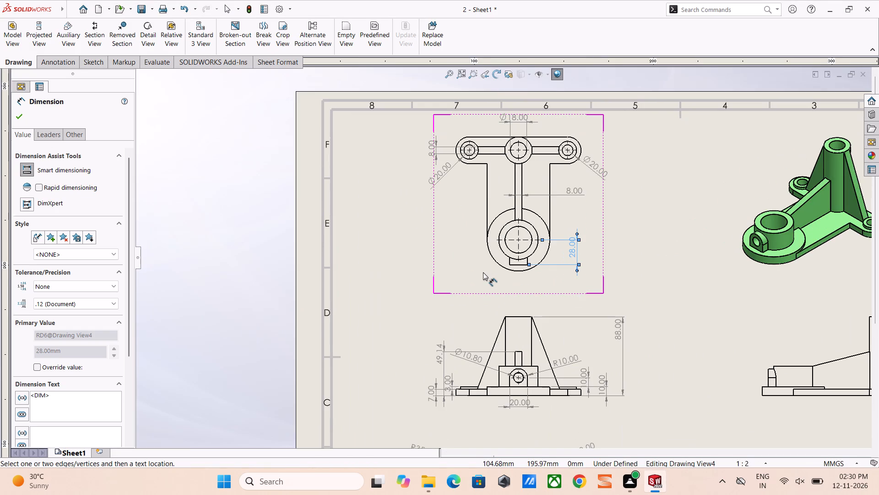
scroll(818, 377, "up", 2)
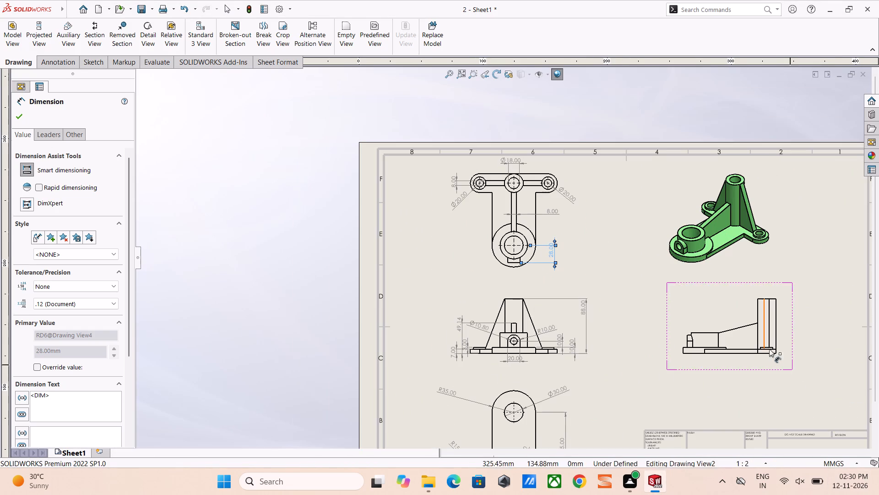
scroll(546, 245, "down", 4)
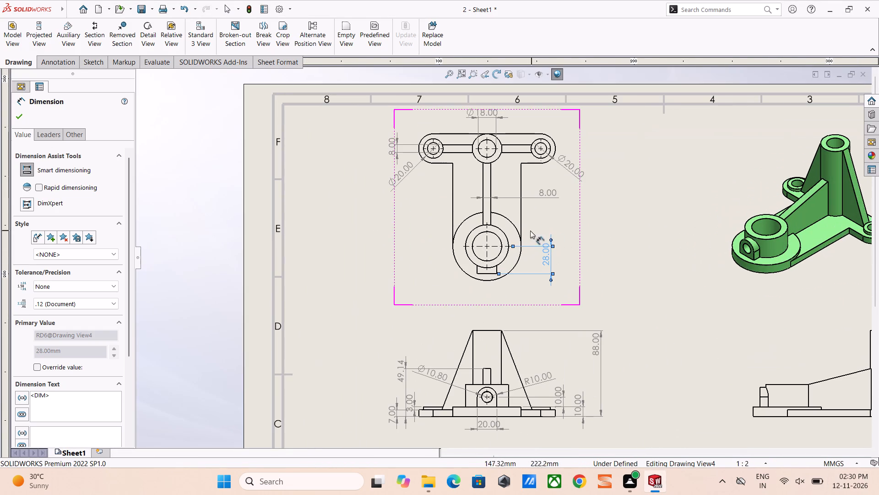
left_click(595, 232)
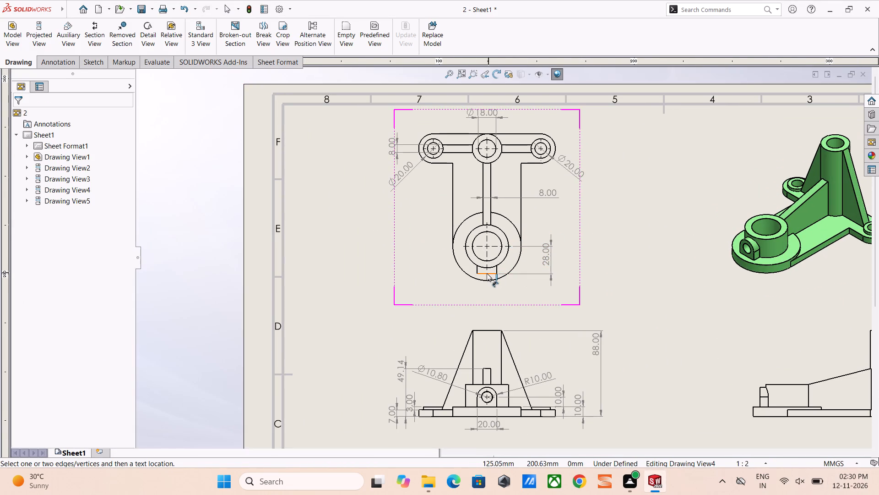
left_click(486, 273)
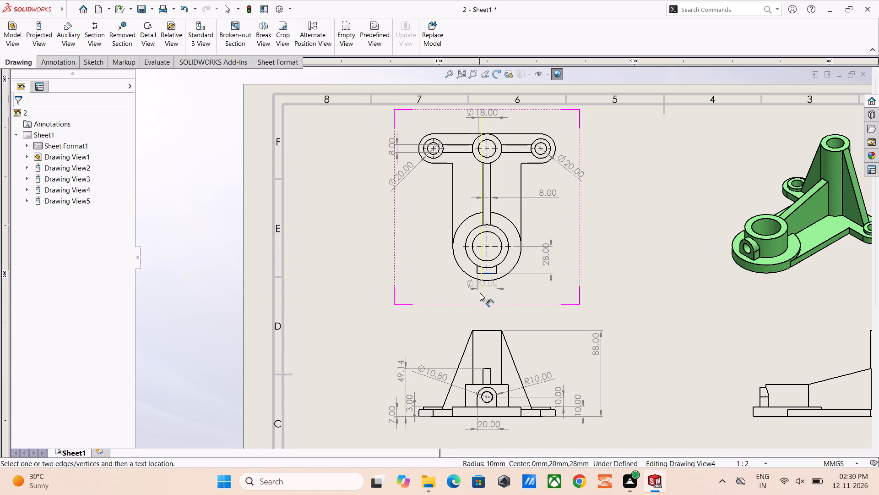
key("Escape")
Dimension the overall length of the base along its bottom edge in the side view, placed below the view.
scroll(471, 274, "up", 2)
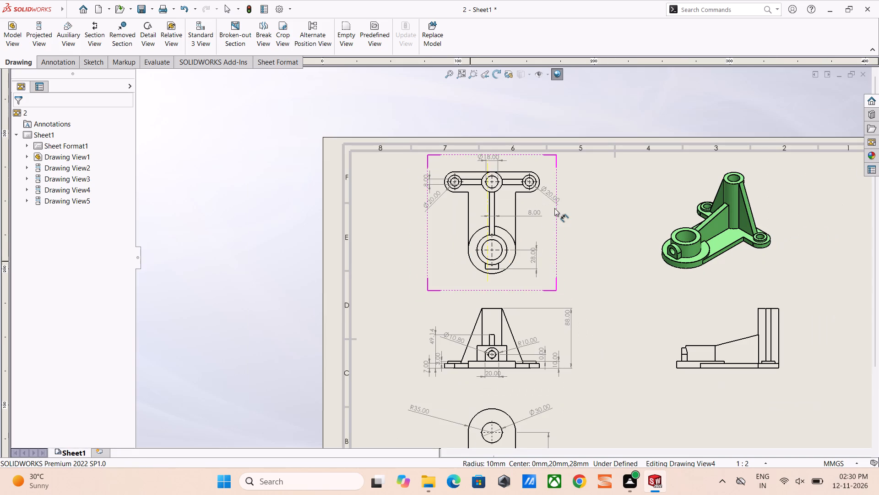
scroll(500, 362, "down", 3)
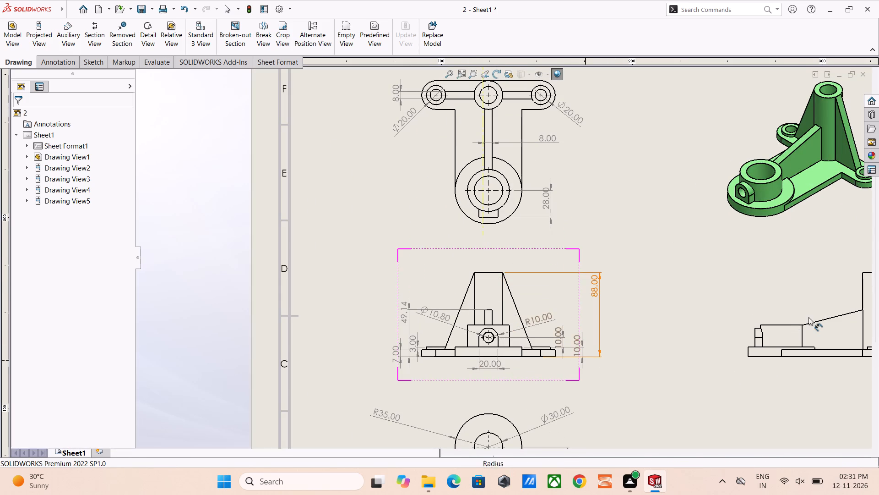
scroll(790, 318, "up", 3)
scroll(644, 337, "down", 4)
scroll(670, 279, "down", 3)
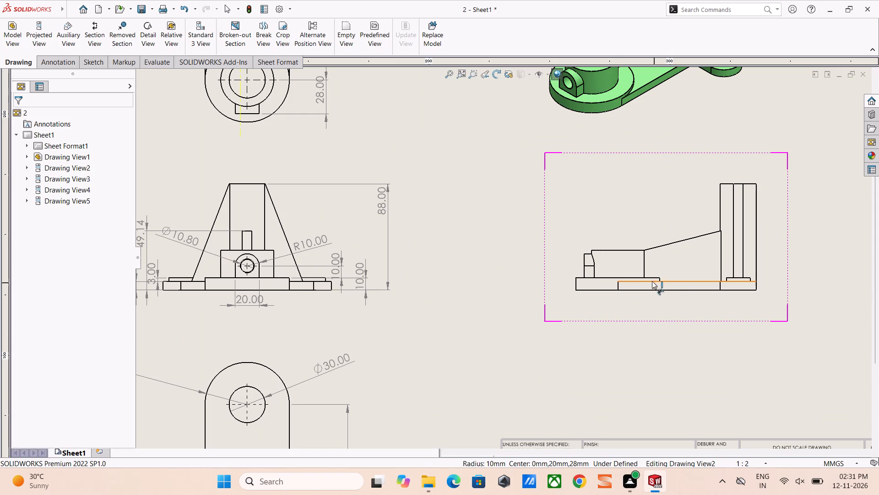
left_click(616, 291)
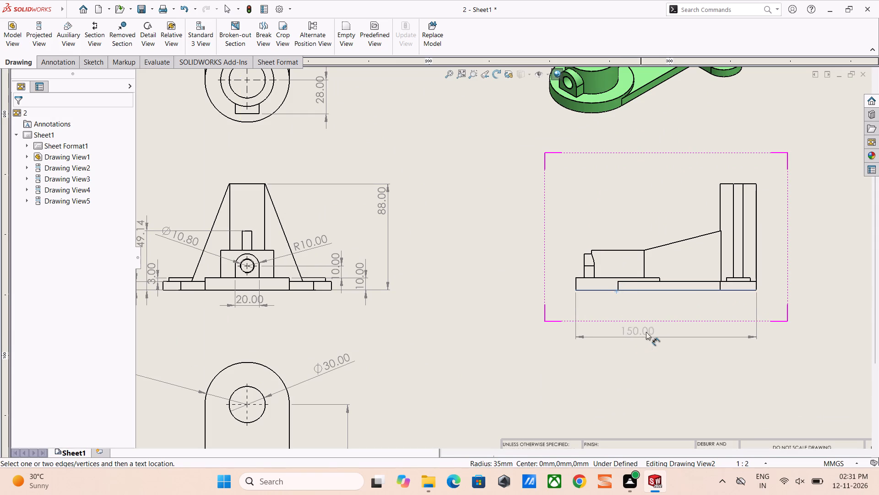
left_click(685, 319)
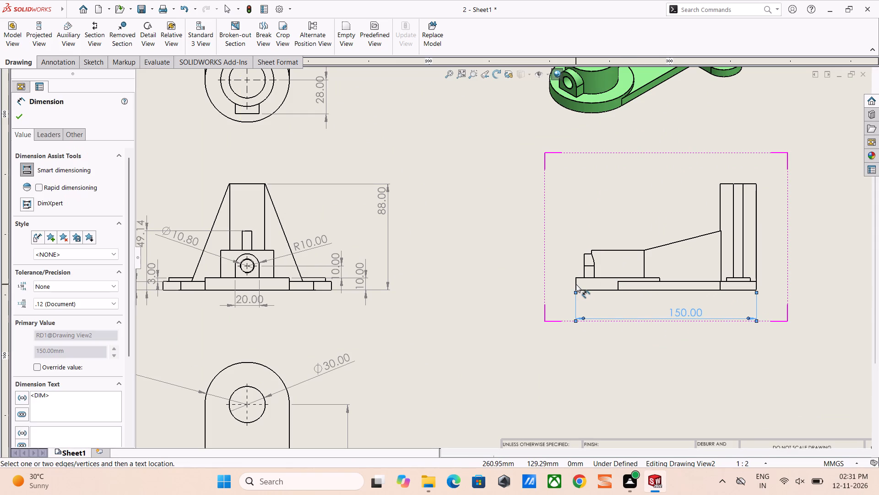
Dimension the height of the base's left end edge in the side view, placed to the left of the view.
left_click(574, 283)
left_click(576, 282)
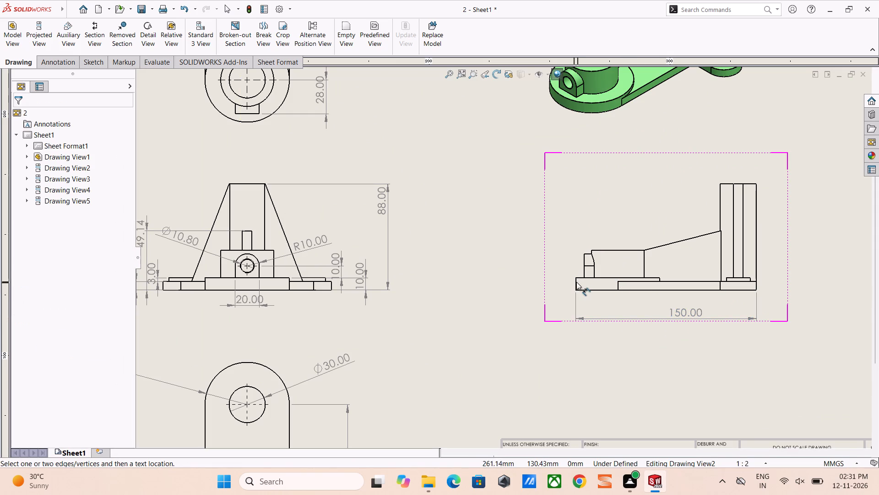
left_click(575, 284)
left_click(531, 276)
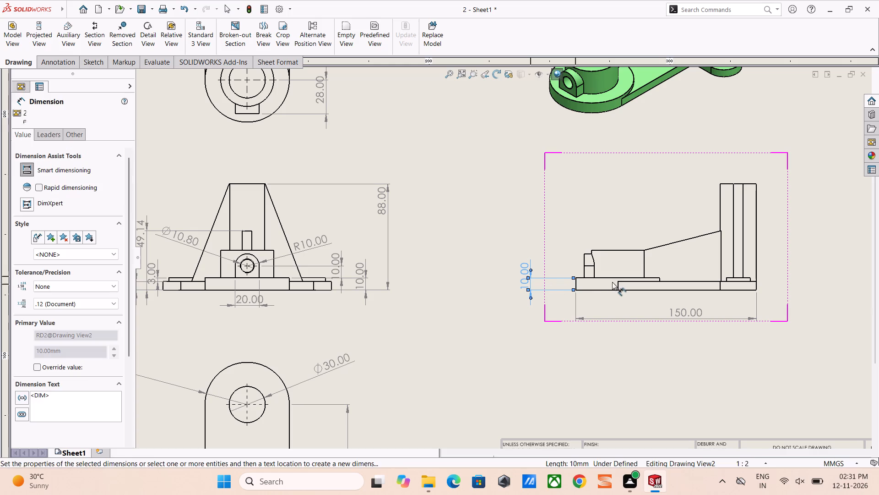
Dimension the short vertical edge of the thinner base plate in the side view, placed between the left-end height dimension and the base.
left_click(619, 286)
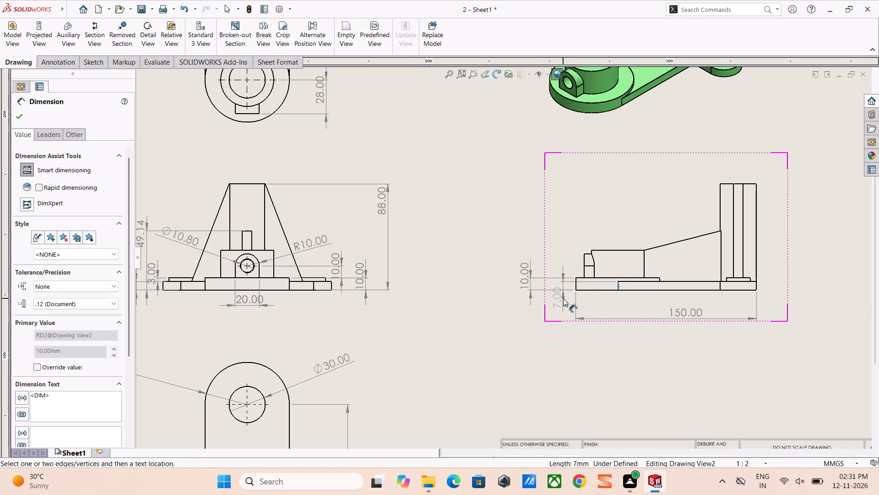
left_click(564, 302)
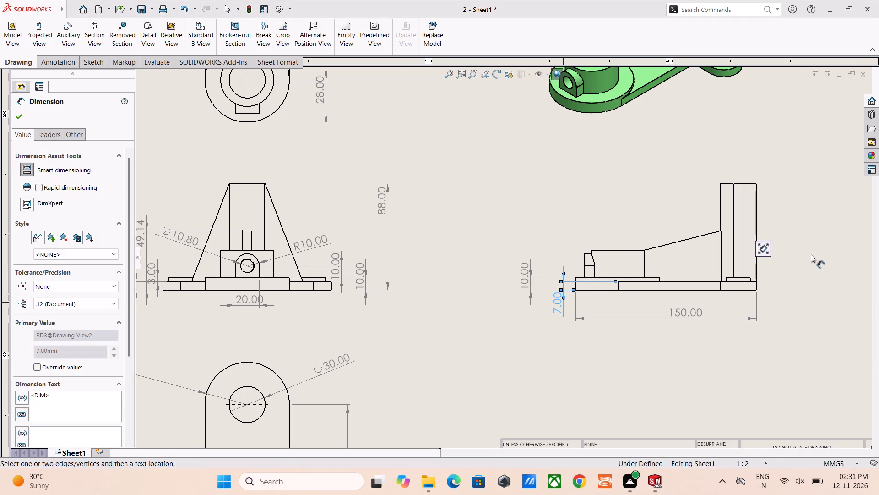
left_click(811, 254)
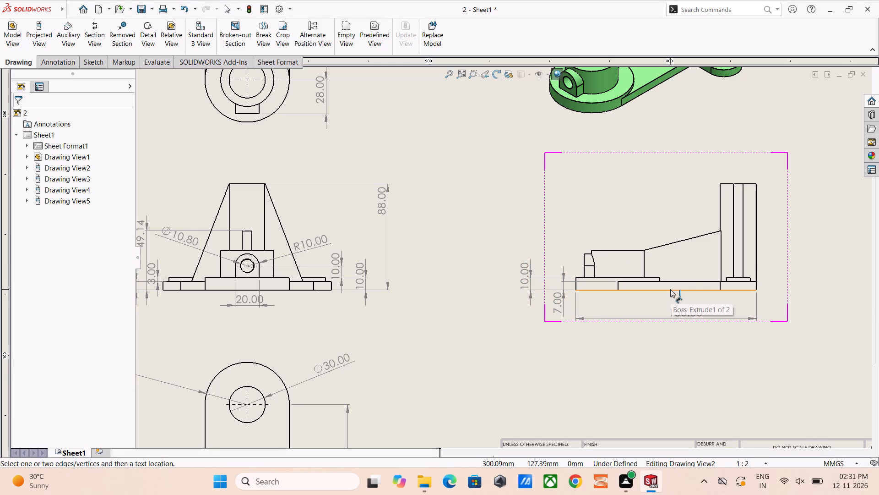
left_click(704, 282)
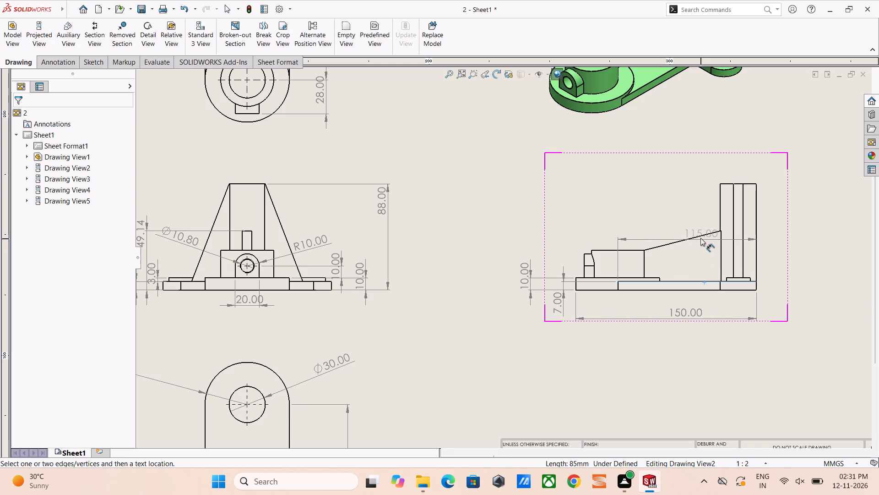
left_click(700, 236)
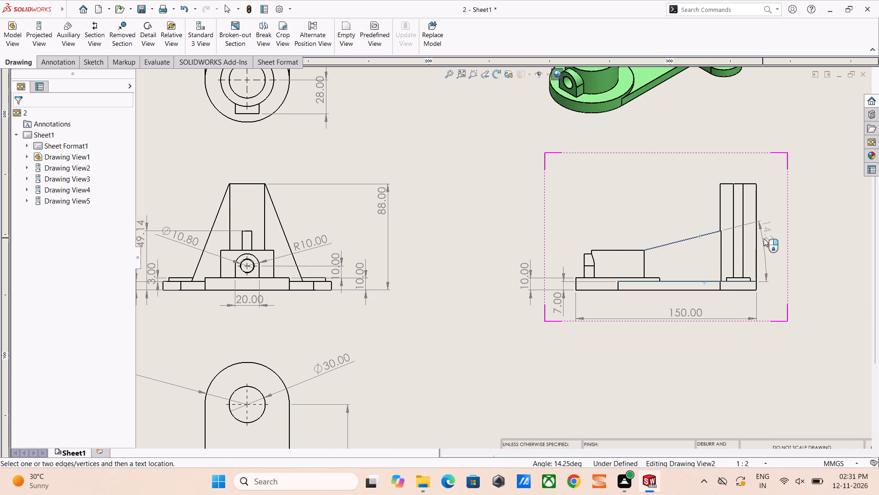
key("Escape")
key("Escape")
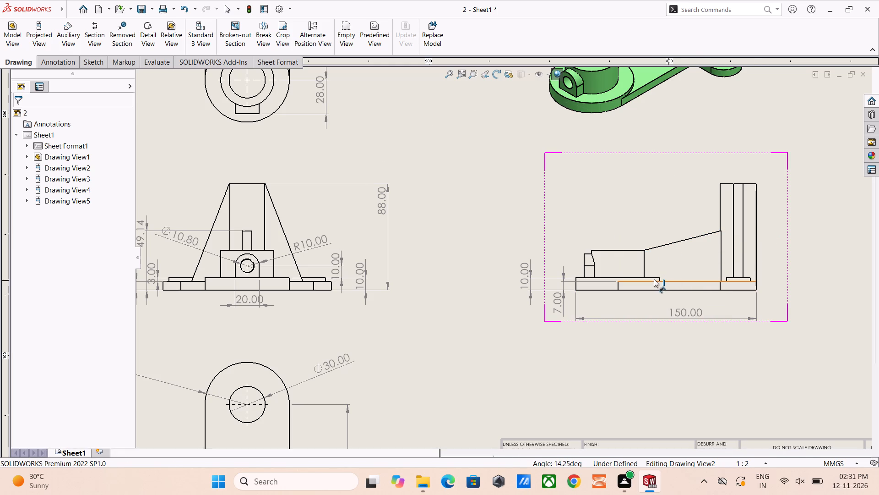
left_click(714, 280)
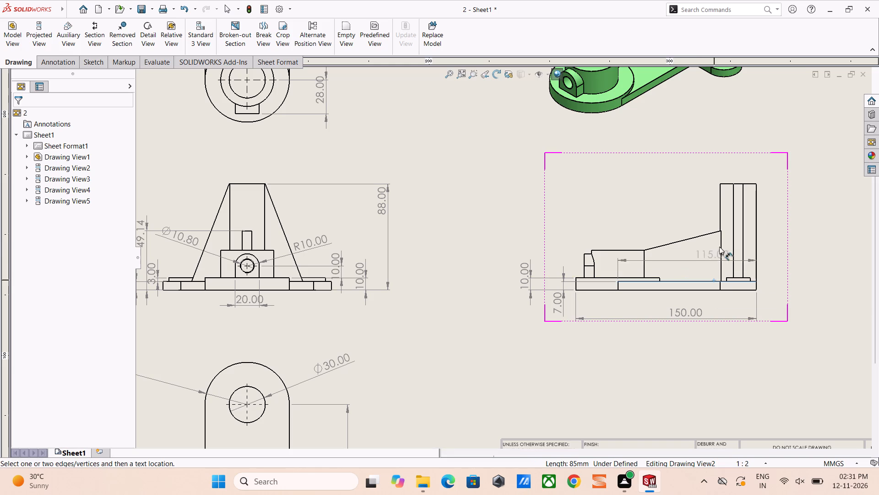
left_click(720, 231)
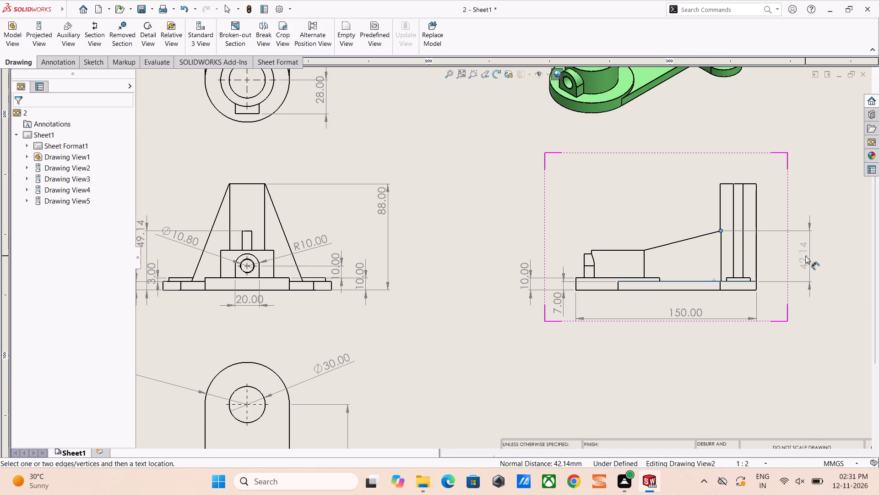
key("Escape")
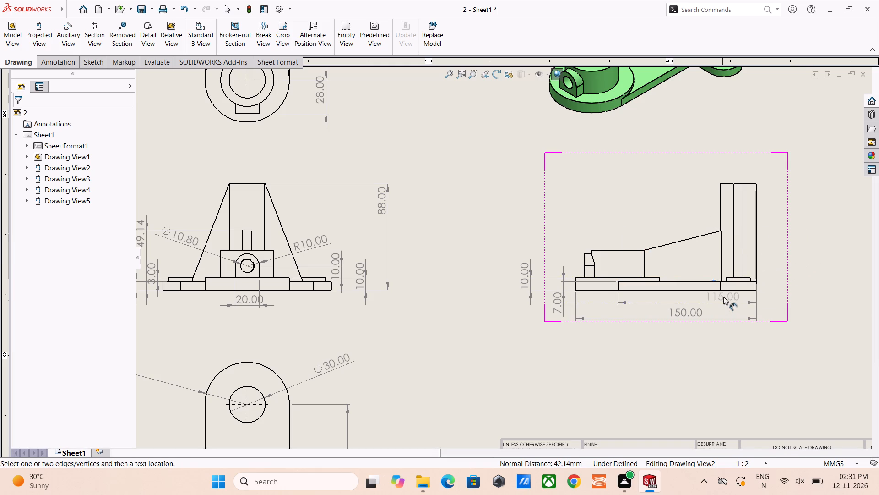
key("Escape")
Dimension the height from the base's bottom edge to the sloped rib's upper end in the side view, placed right of the view.
left_click(724, 291)
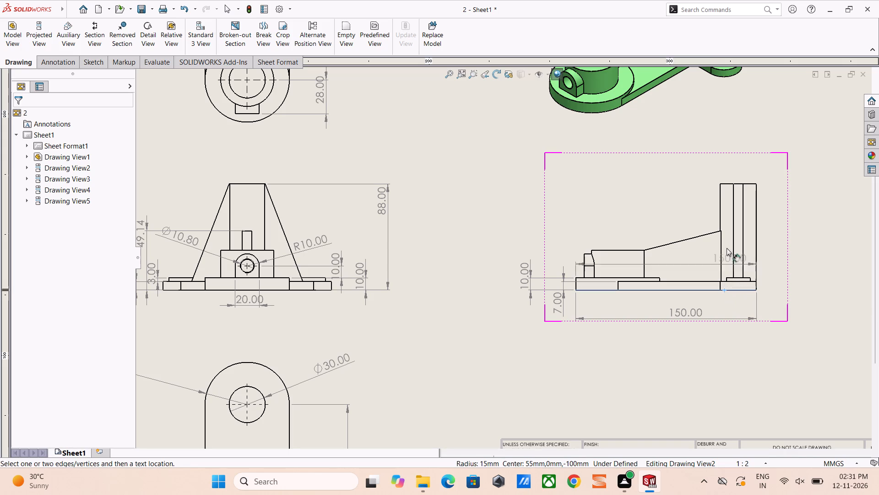
left_click(721, 232)
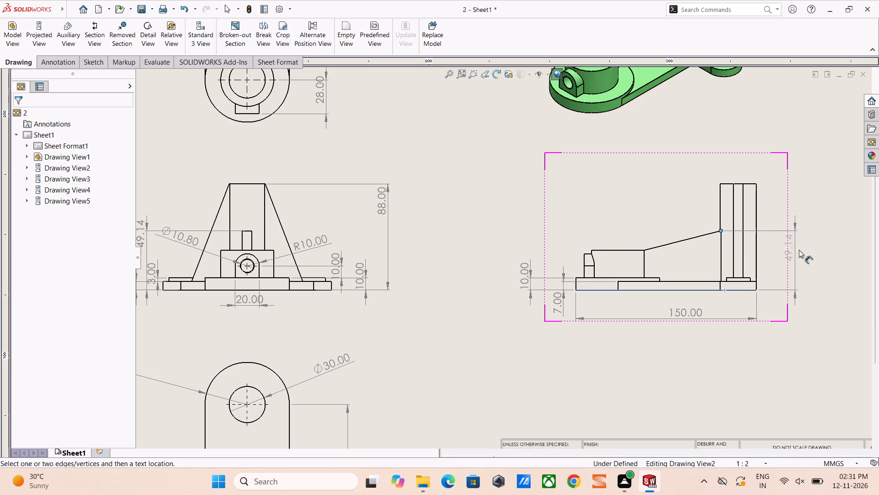
left_click(805, 258)
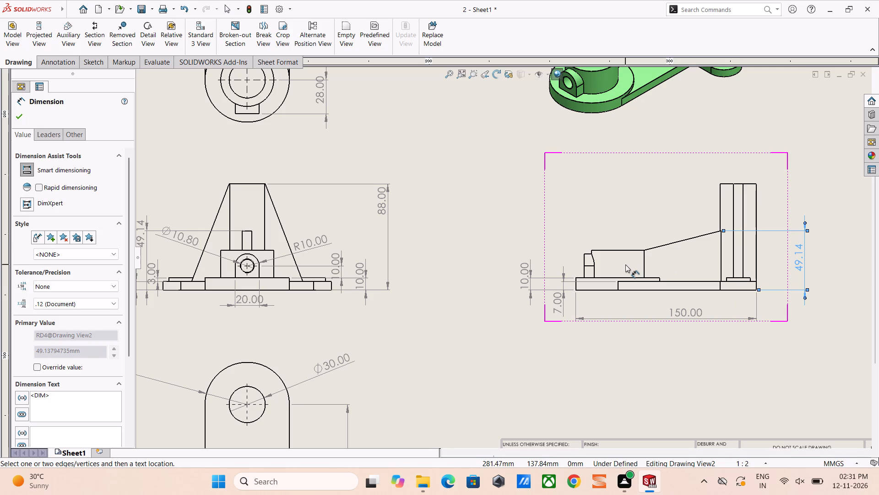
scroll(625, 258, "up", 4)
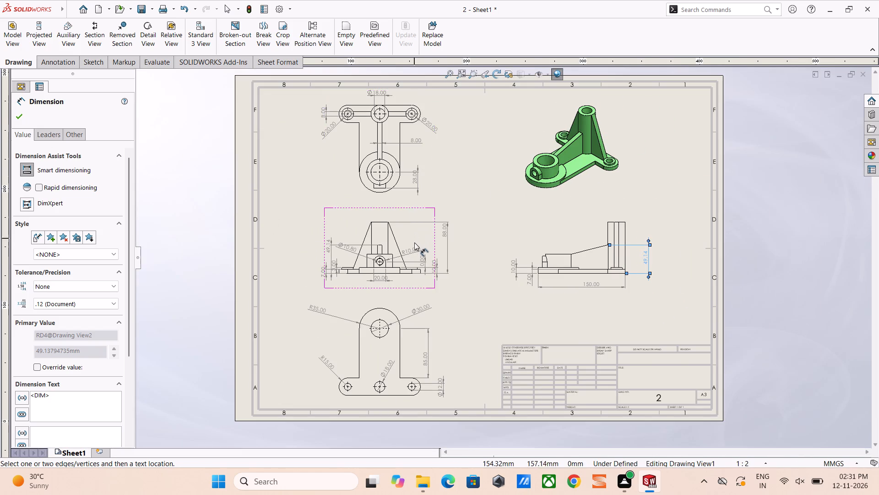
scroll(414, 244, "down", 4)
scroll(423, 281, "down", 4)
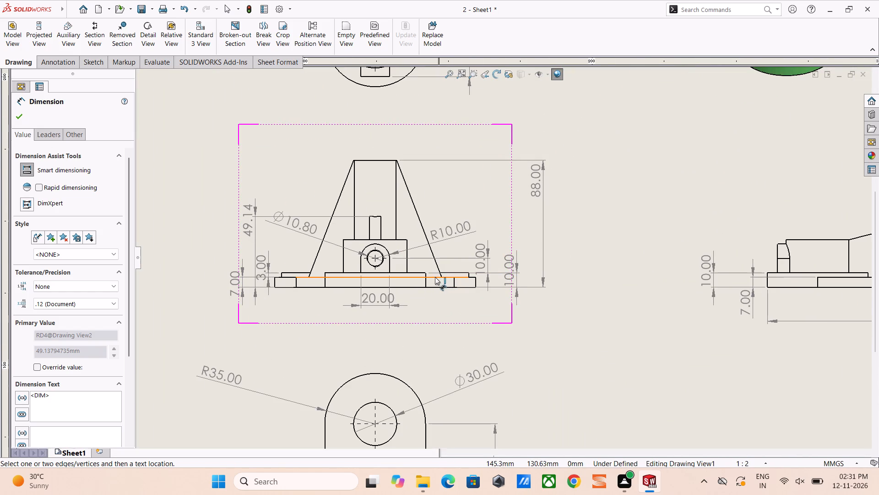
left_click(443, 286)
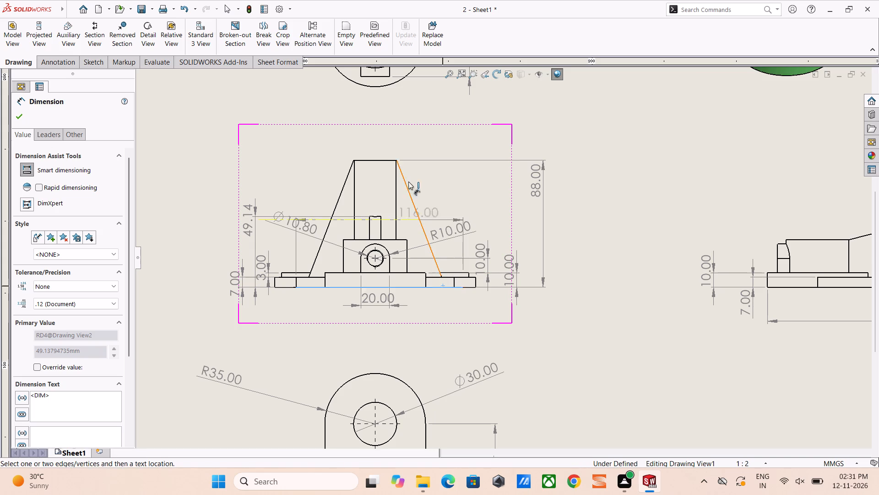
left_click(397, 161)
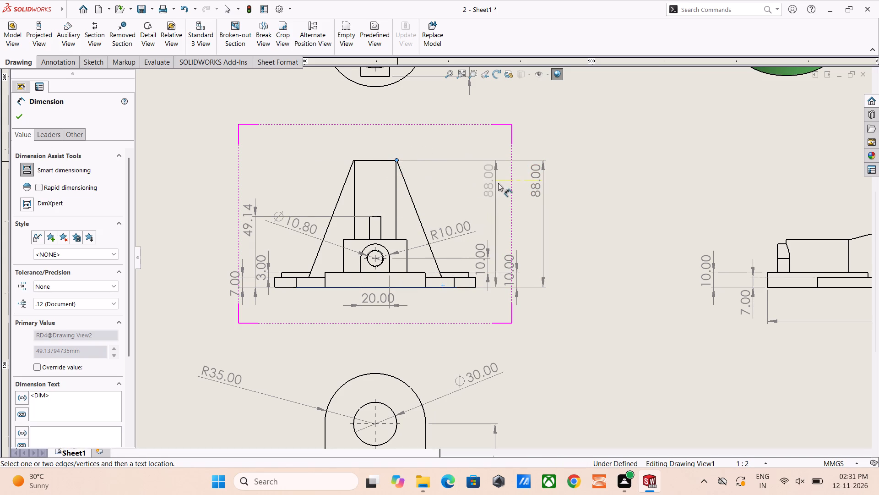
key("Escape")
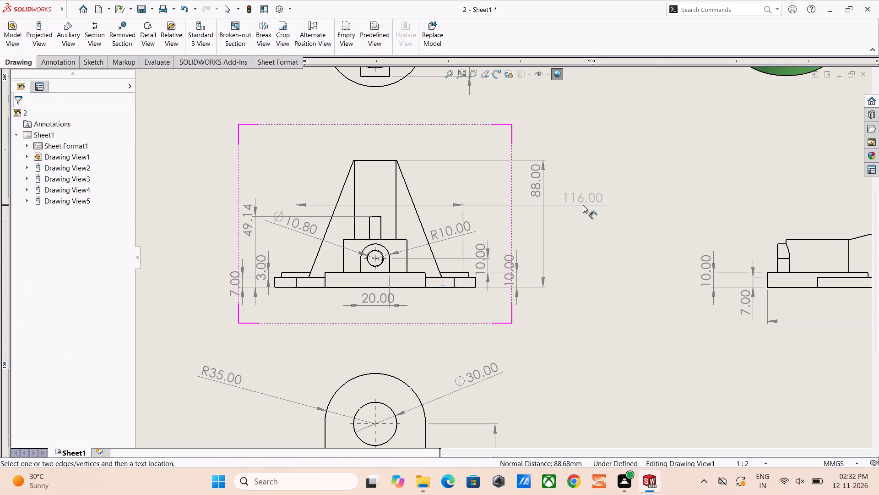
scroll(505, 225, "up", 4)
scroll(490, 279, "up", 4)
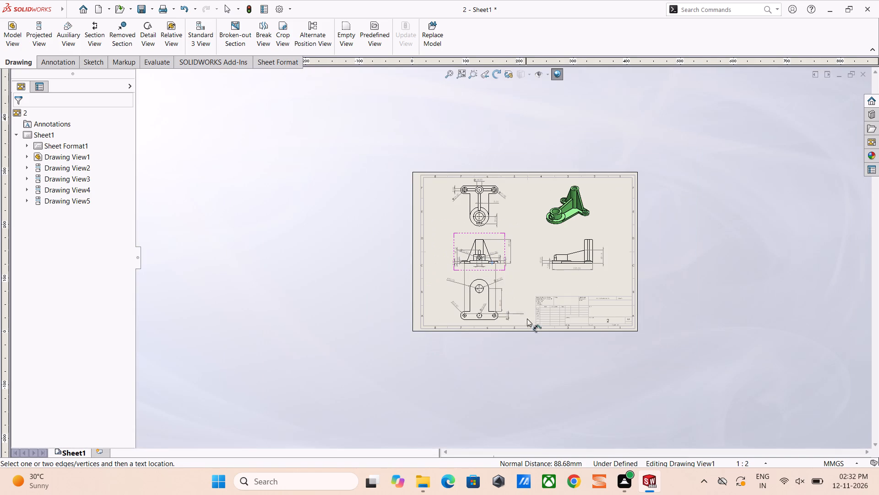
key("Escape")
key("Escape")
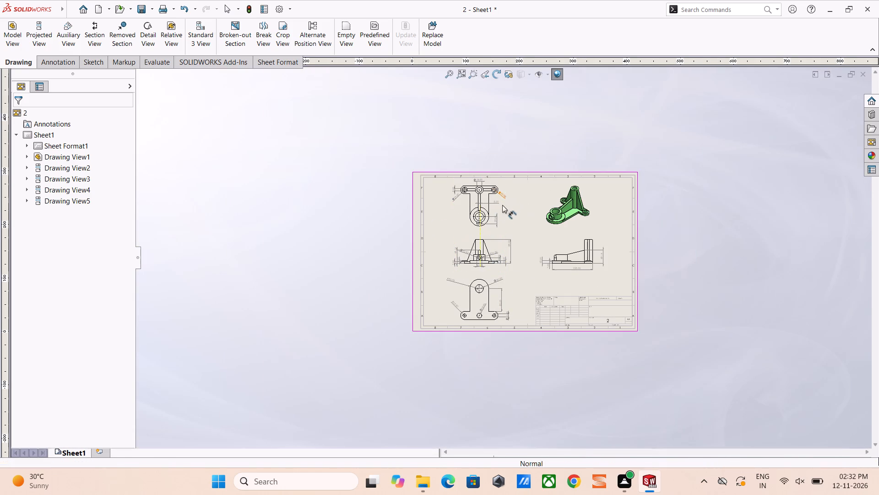
Dimension the vertical distance between the large lower round end and the right ear's outer arc in the T-shaped view, placed right of the view.
scroll(486, 210, "down", 8)
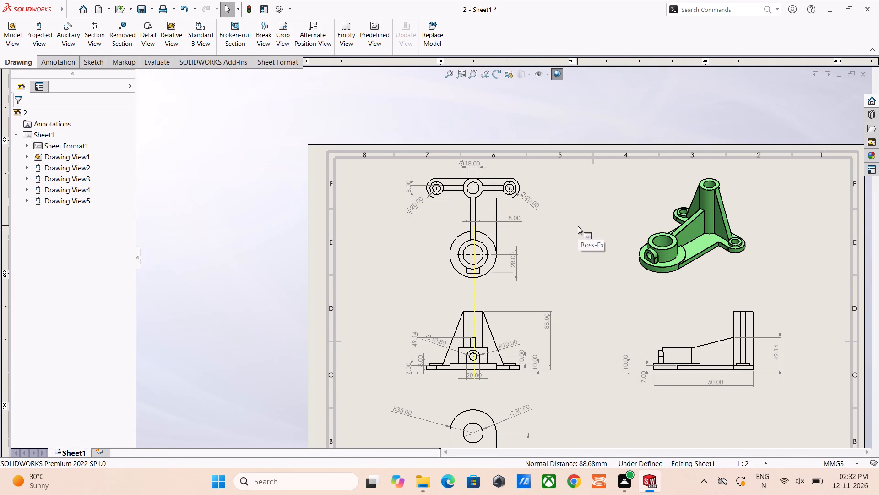
right_click_drag(578, 226, 547, 231)
right_click_drag(582, 231, 560, 95)
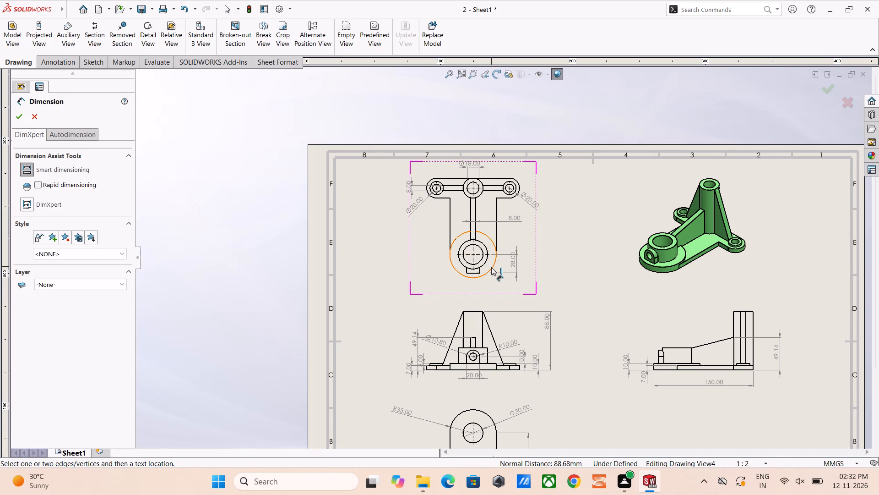
left_click_drag(491, 267, 493, 263)
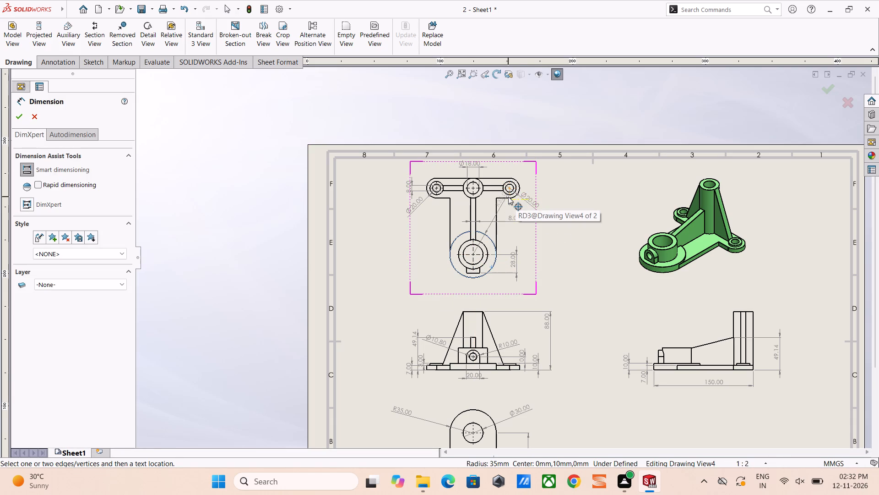
scroll(518, 187, "down", 5)
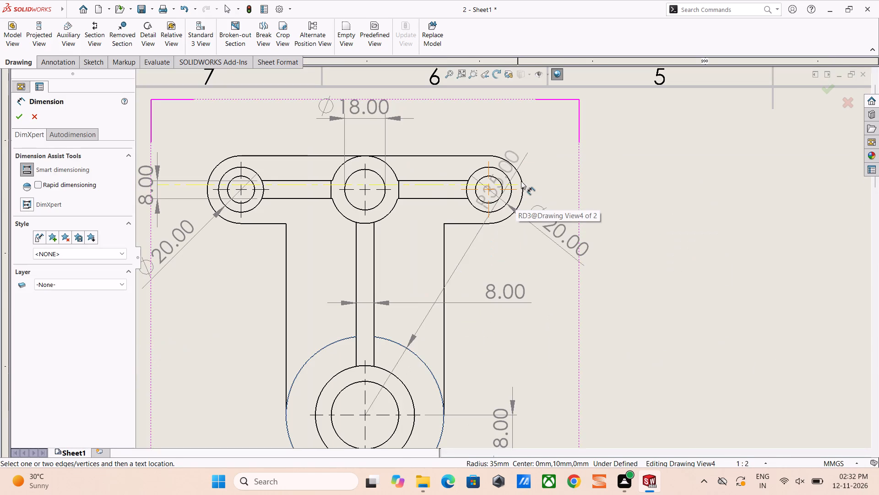
left_click(515, 169)
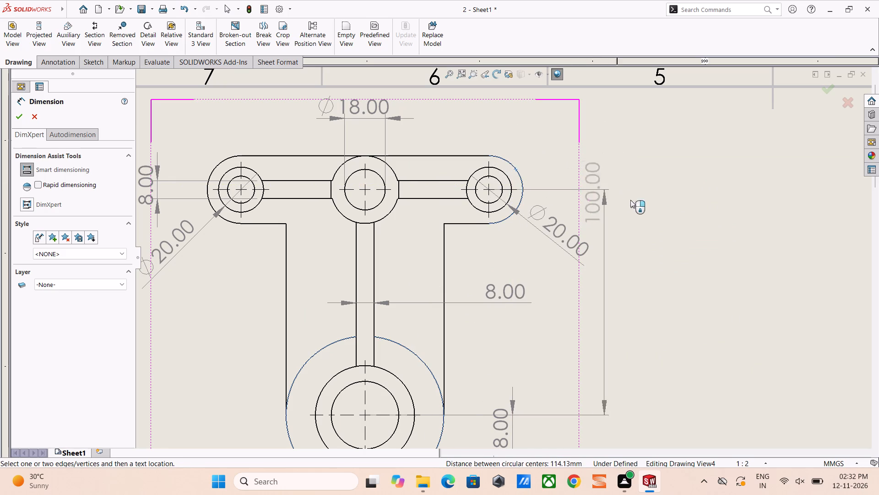
scroll(657, 246, "up", 4)
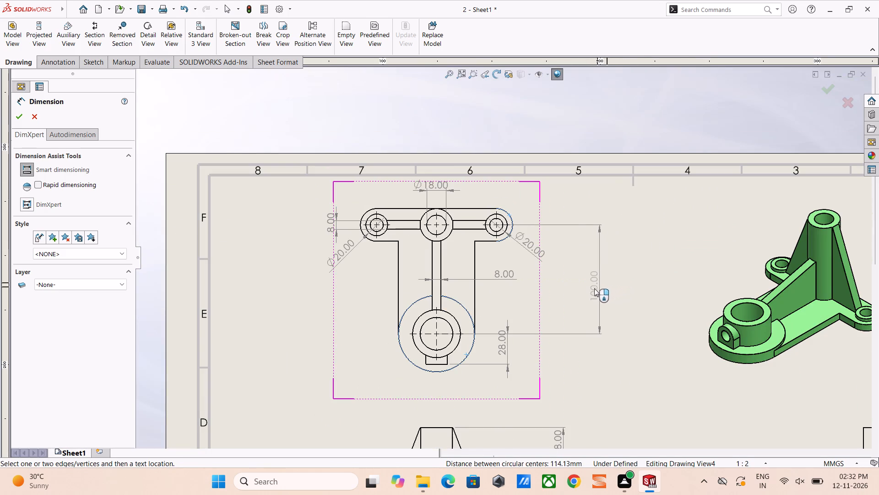
left_click(576, 293)
scroll(582, 293, "up", 5)
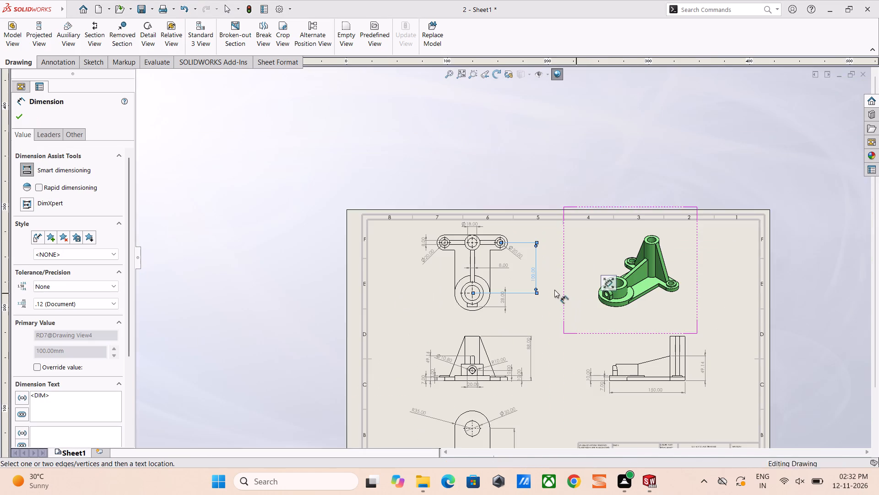
scroll(543, 286, "up", 2)
left_click(353, 269)
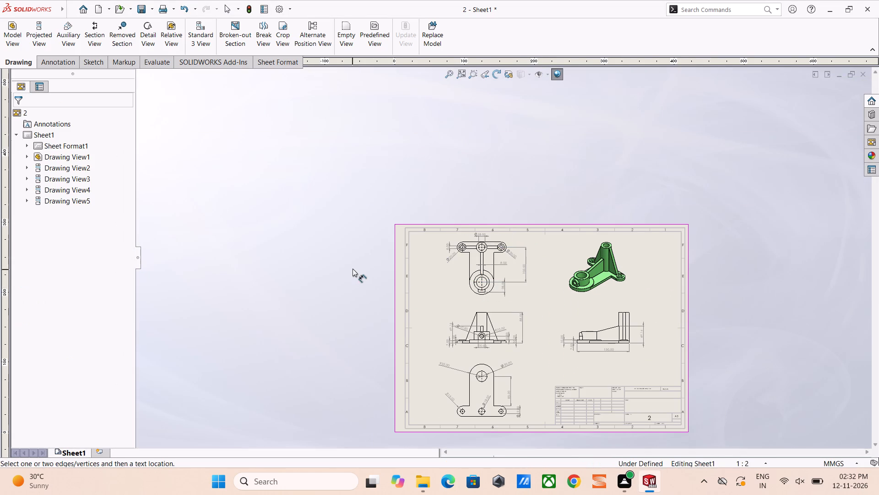
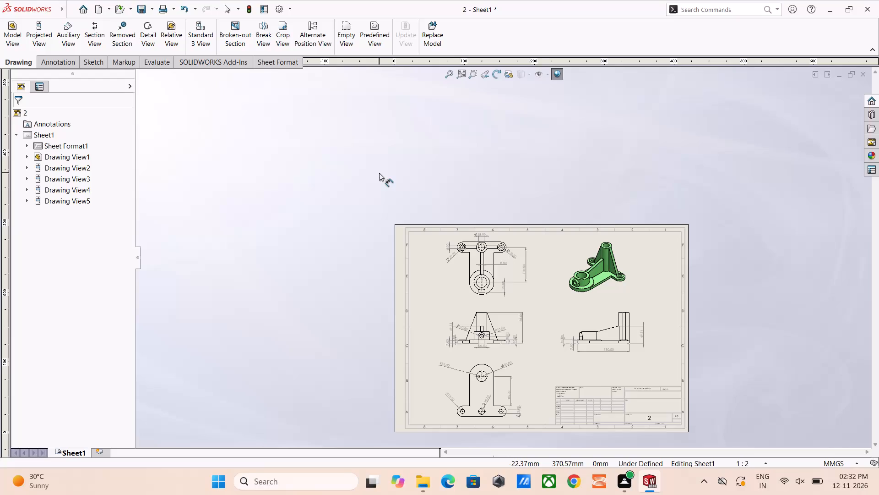
Move the shaded isometric view slightly down and to the right on the sheet.
key("Escape")
key("Escape")
key("Escape")
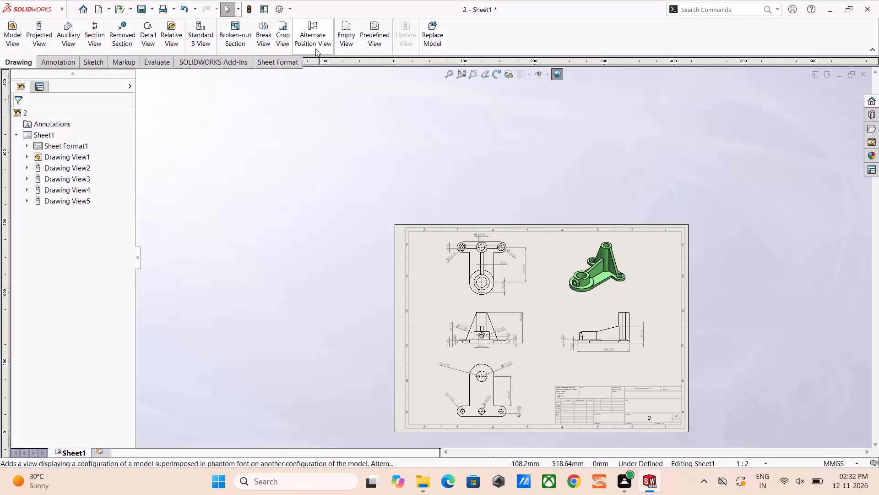
scroll(299, 169, "up", 1)
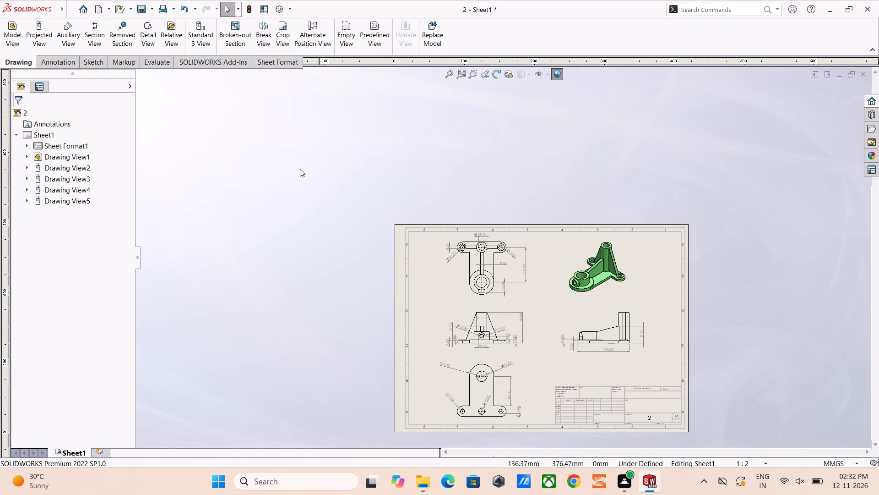
scroll(300, 169, "up", 2)
scroll(560, 302, "down", 7)
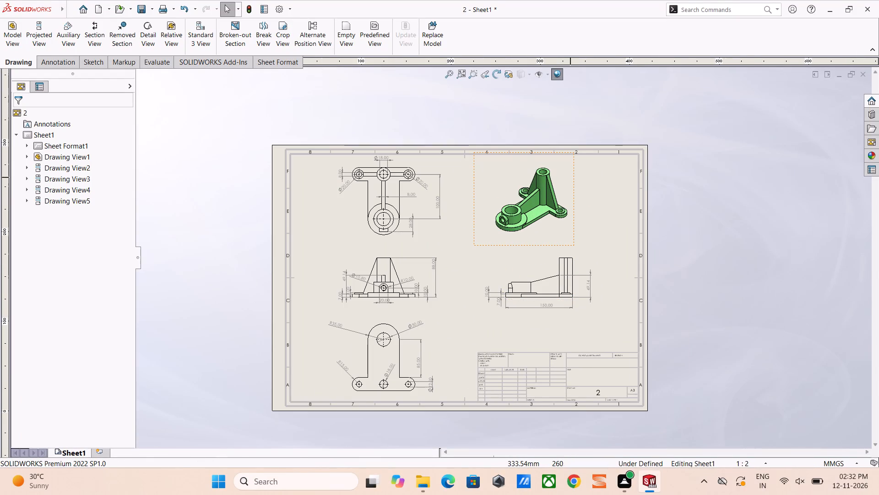
left_click_drag(573, 175, 578, 179)
left_click(687, 196)
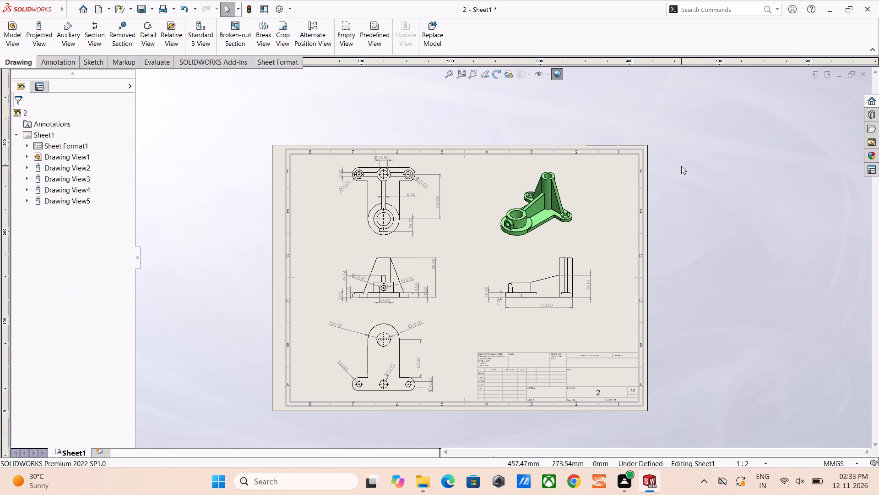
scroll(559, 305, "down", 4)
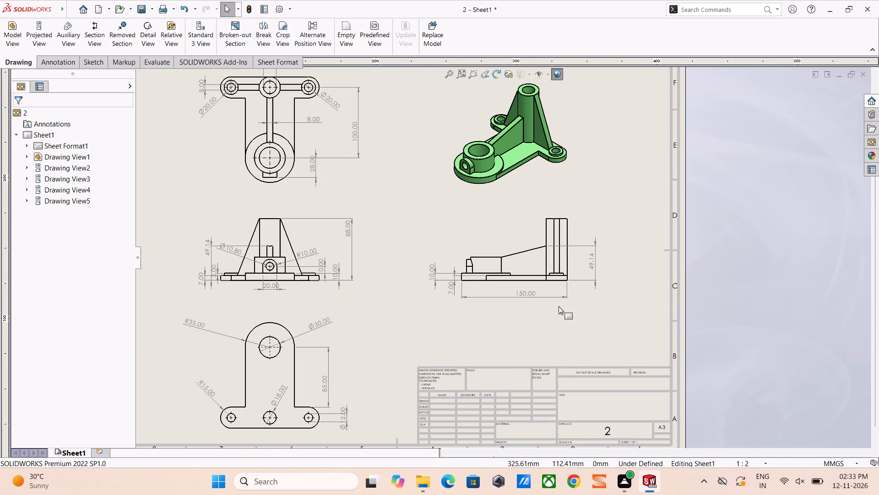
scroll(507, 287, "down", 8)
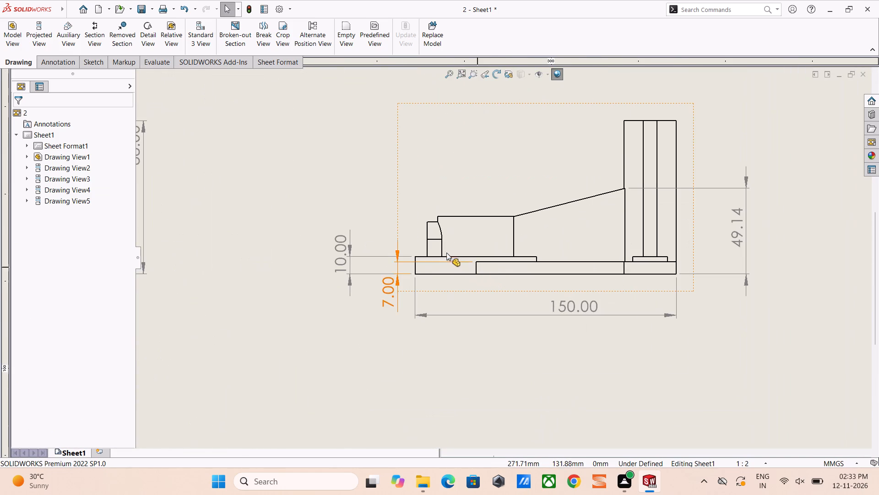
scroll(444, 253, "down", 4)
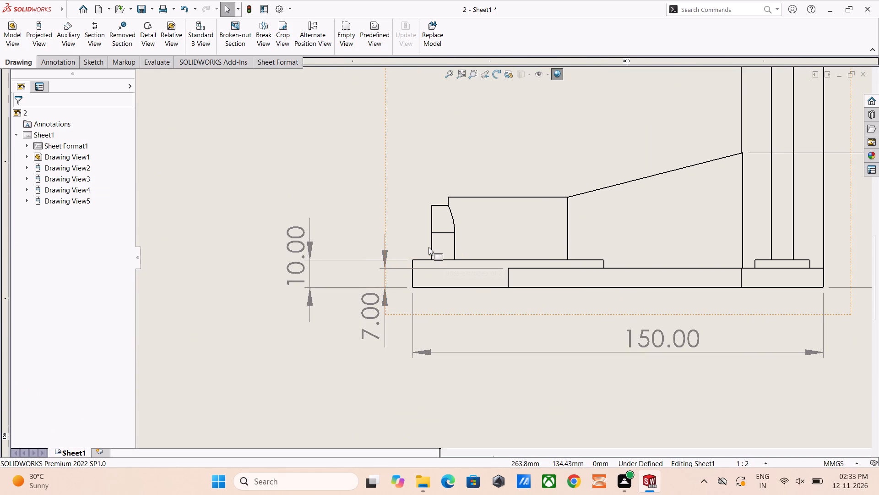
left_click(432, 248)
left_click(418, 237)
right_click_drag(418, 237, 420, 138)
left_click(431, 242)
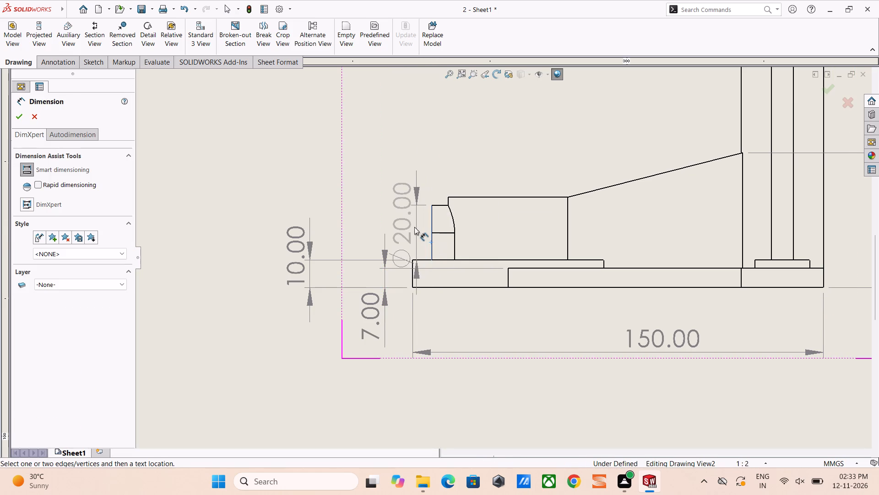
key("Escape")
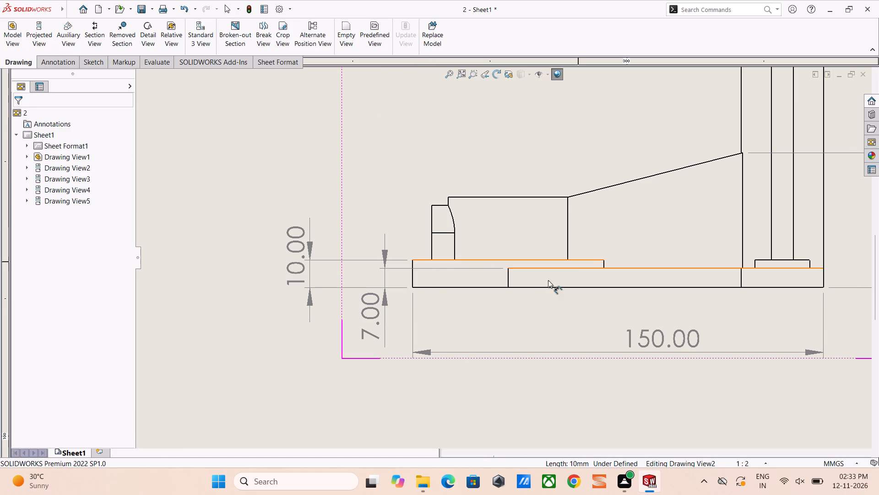
Examine the side, isometric and T-shaped views for features that still lack dimensions.
scroll(398, 285, "up", 3)
scroll(447, 252, "up", 4)
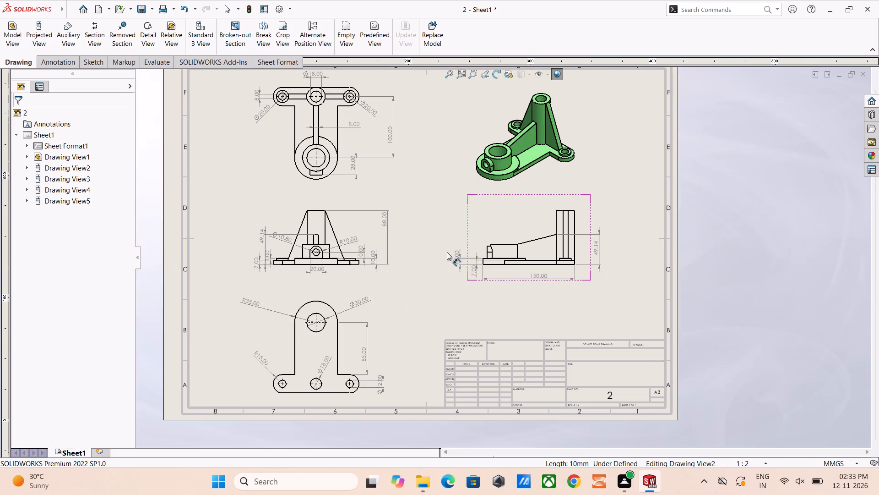
left_click(715, 197)
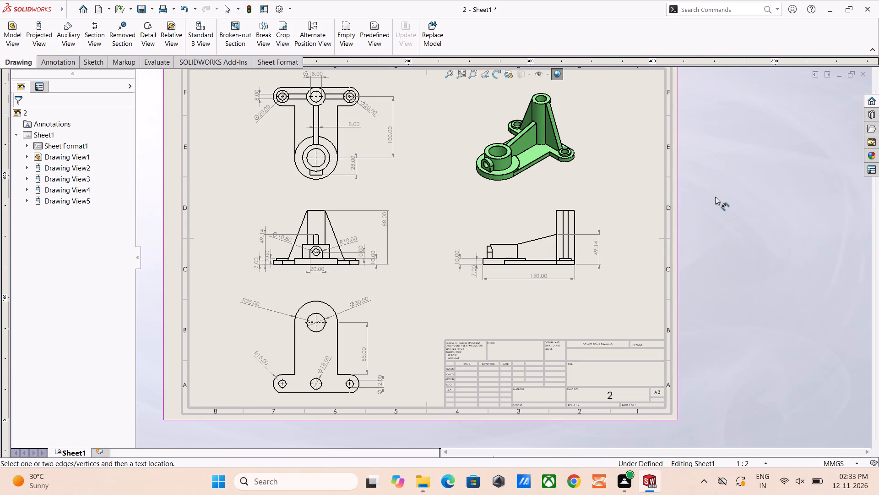
scroll(515, 179, "down", 4)
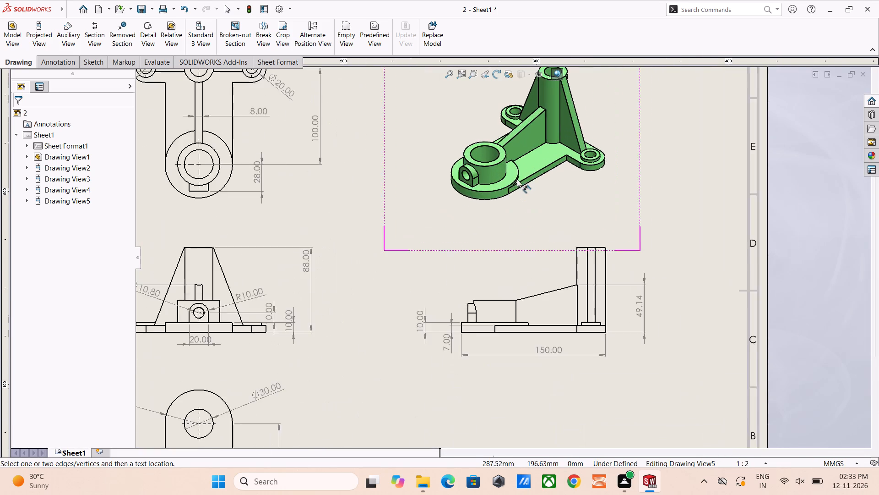
scroll(517, 179, "down", 2)
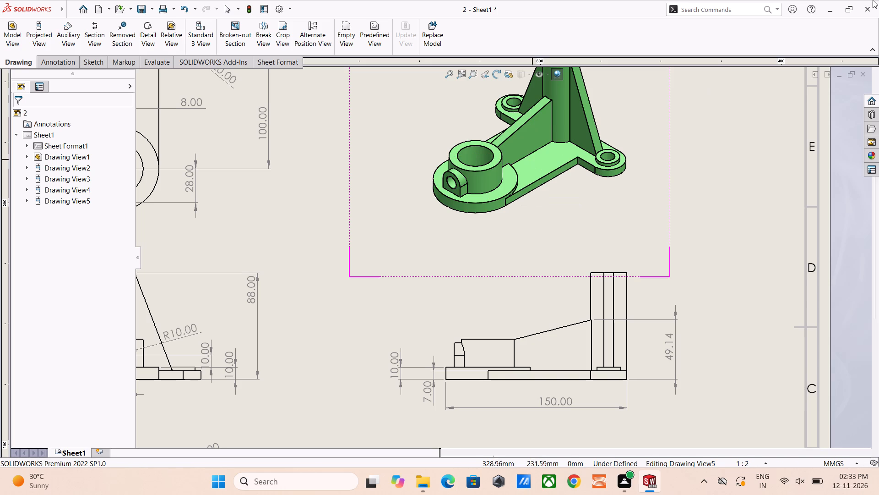
scroll(444, 214, "up", 3)
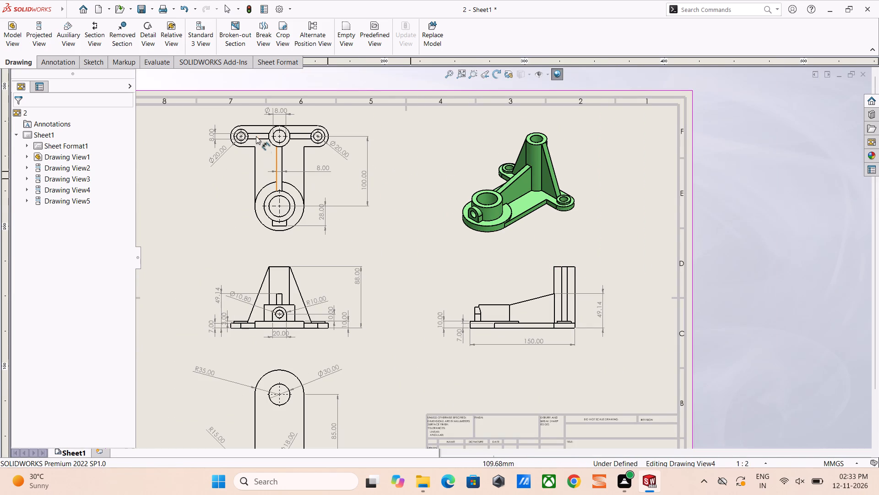
scroll(258, 143, "up", 3)
scroll(294, 160, "down", 4)
left_click(643, 191)
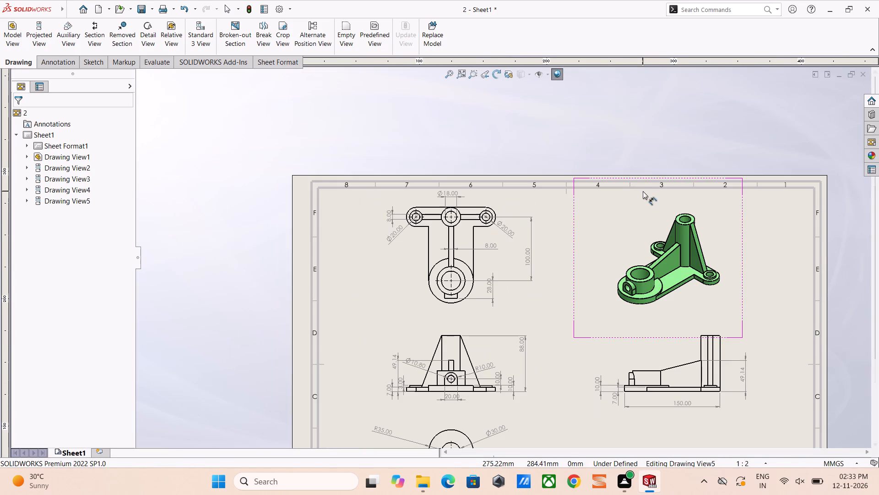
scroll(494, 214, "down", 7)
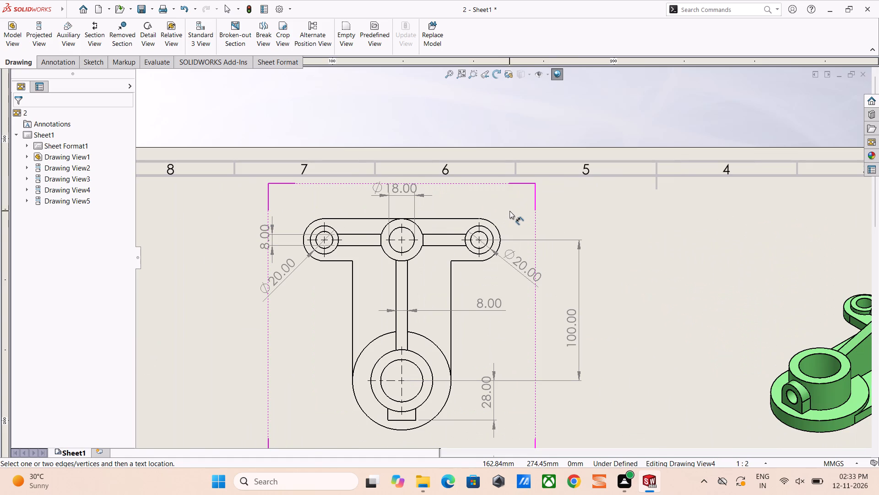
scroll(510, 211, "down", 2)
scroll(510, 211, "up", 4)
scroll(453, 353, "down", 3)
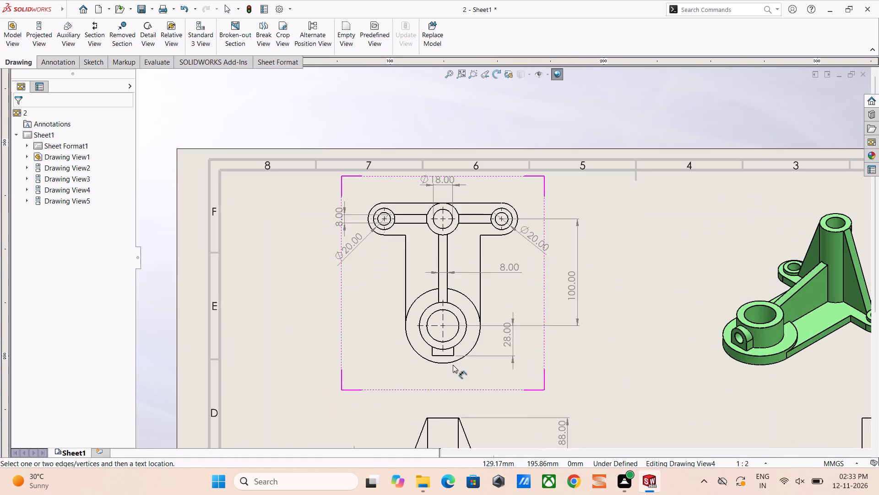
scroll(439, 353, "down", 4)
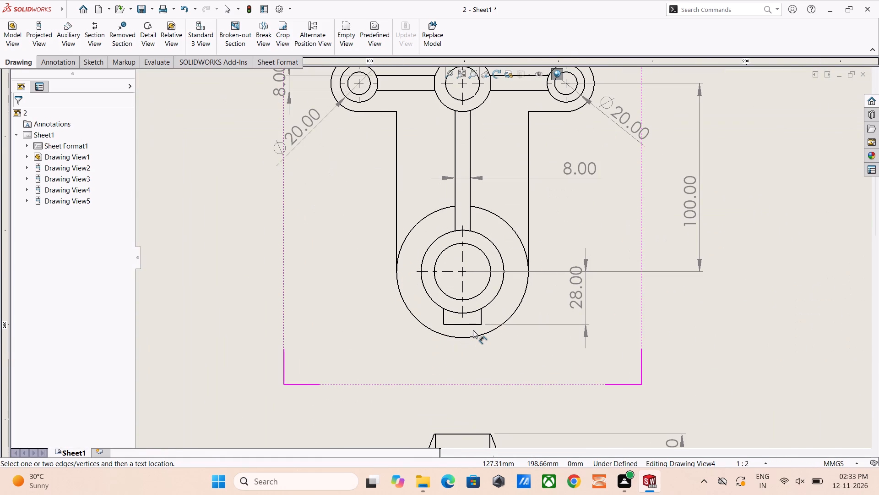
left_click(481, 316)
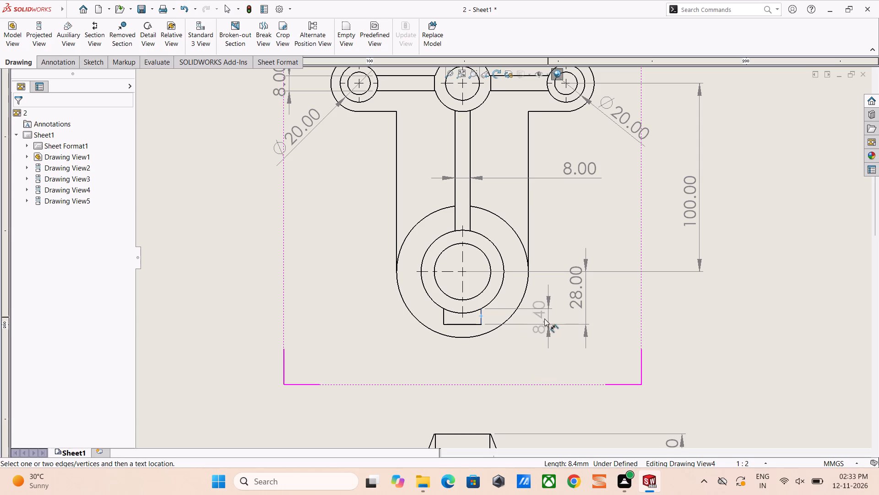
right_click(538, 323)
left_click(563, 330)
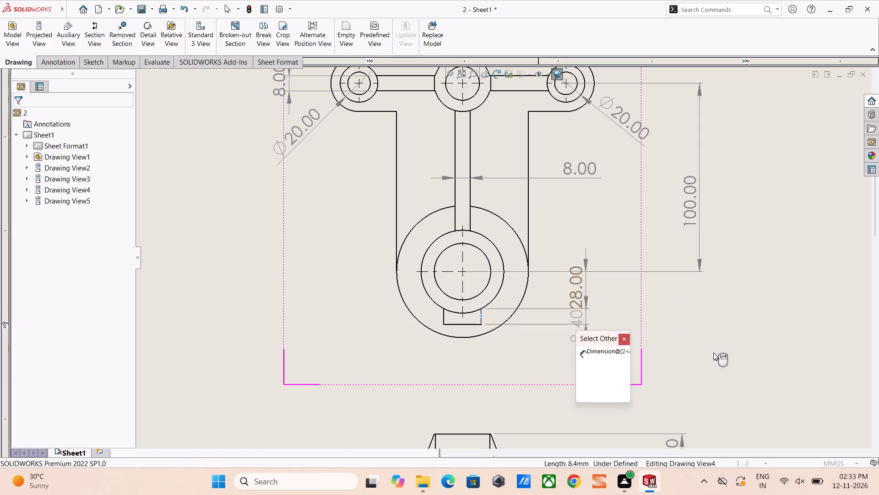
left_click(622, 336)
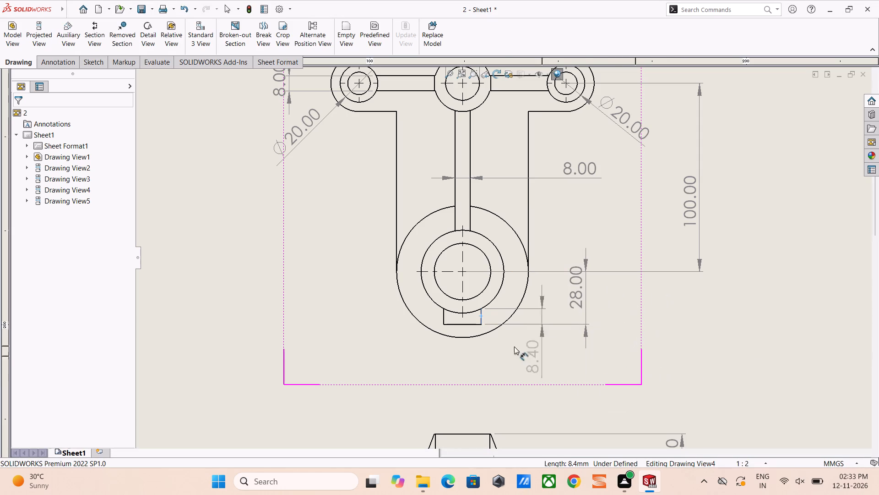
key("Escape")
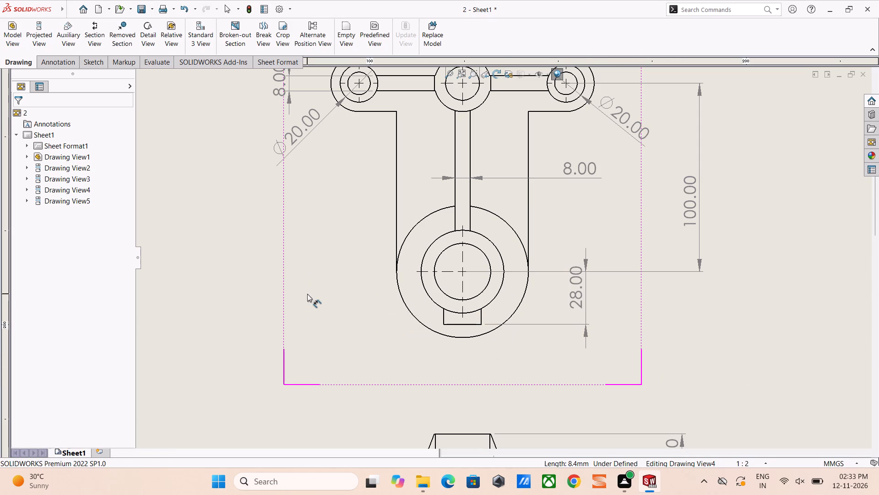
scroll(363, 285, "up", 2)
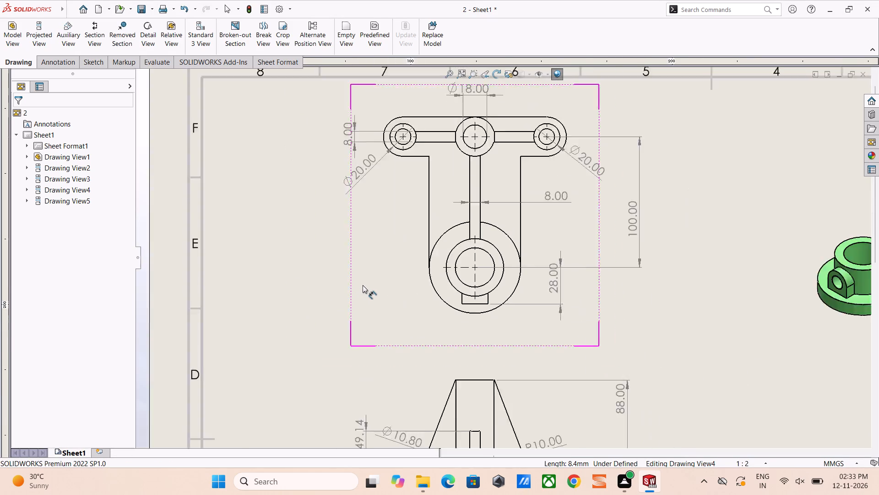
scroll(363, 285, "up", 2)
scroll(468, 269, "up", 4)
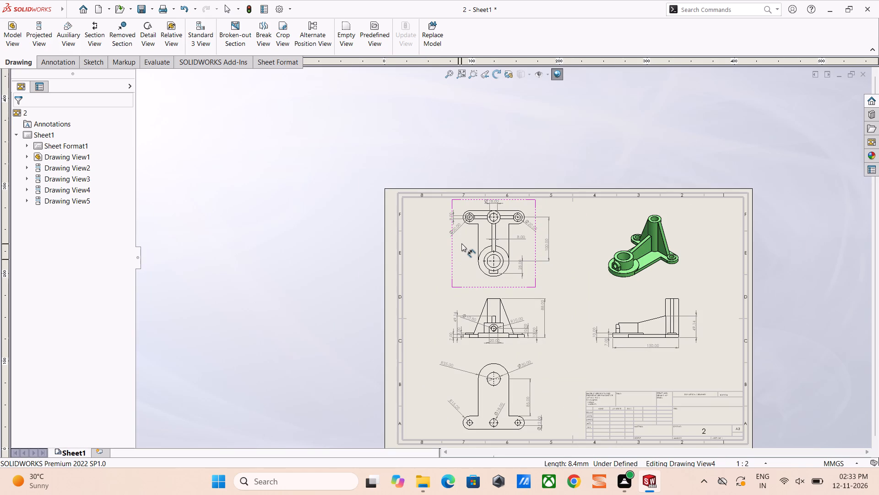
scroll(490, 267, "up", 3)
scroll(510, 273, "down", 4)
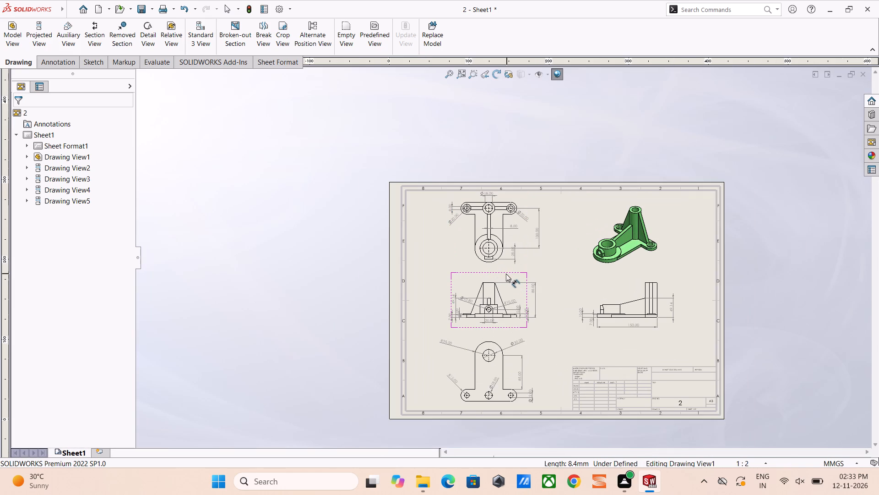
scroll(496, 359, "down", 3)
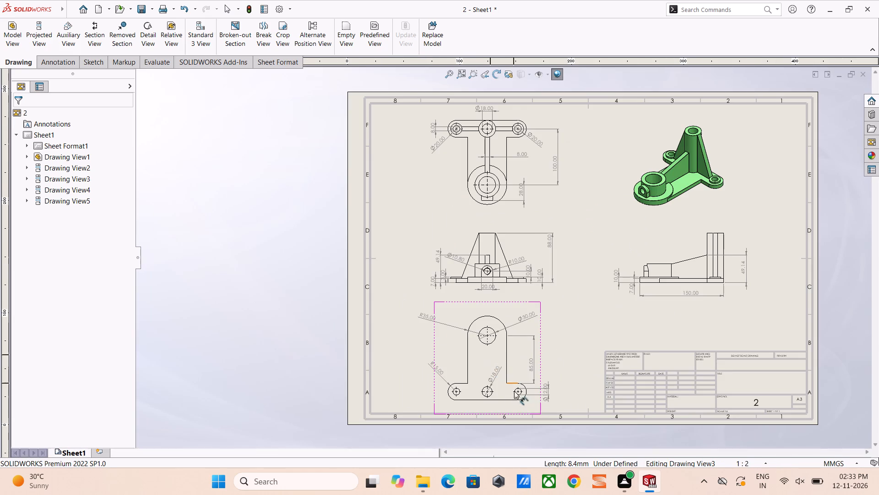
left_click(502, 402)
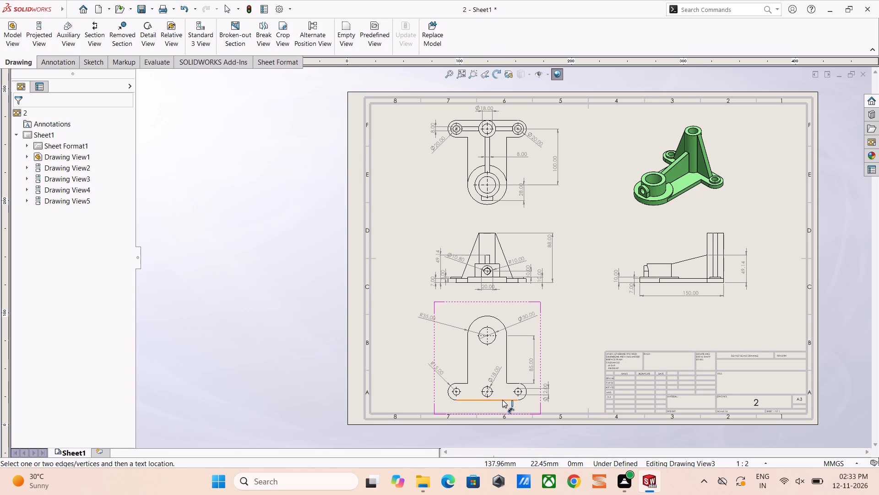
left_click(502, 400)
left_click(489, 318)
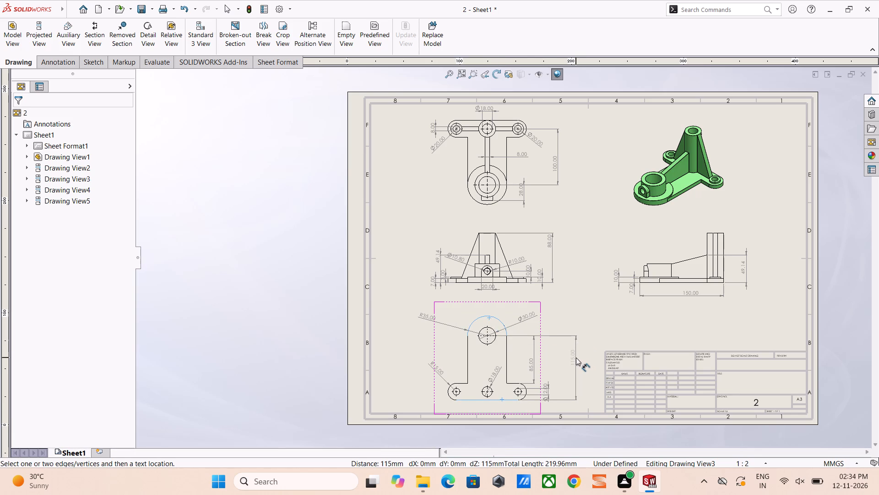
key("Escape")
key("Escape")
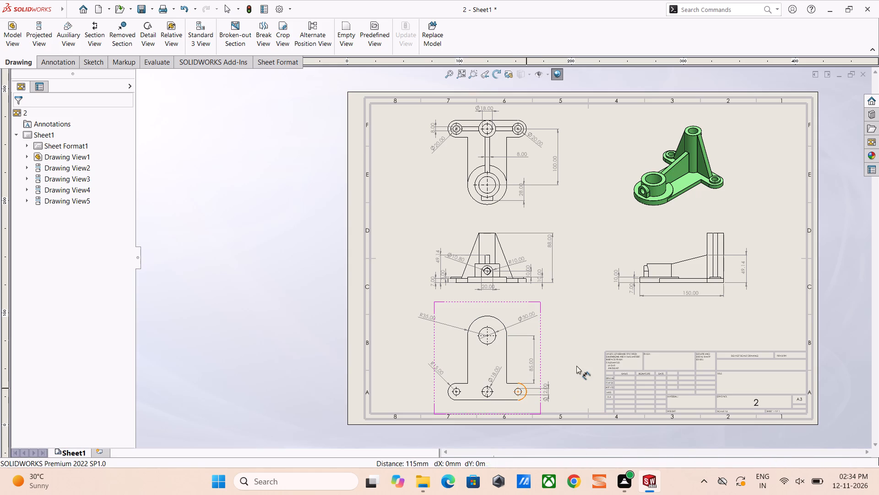
Dimension the length of the straight bottom edge in the lowest view, the flat base plate, placed just below the edge.
left_click(499, 400)
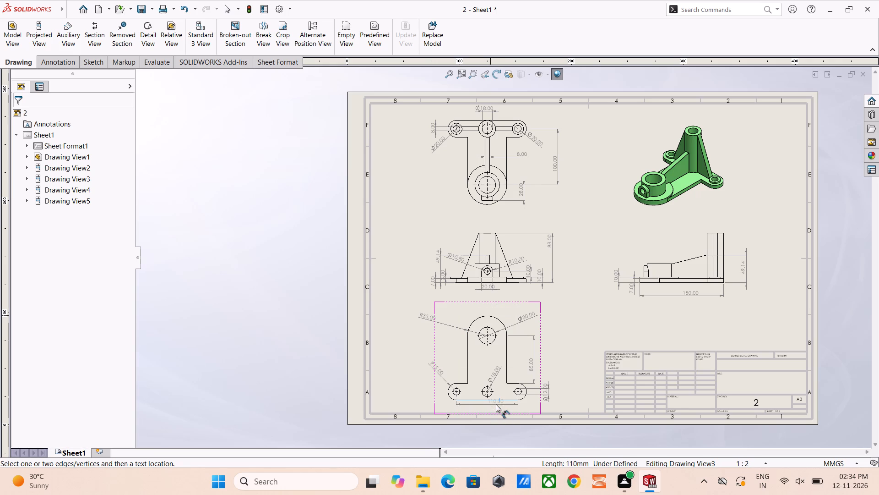
left_click(487, 407)
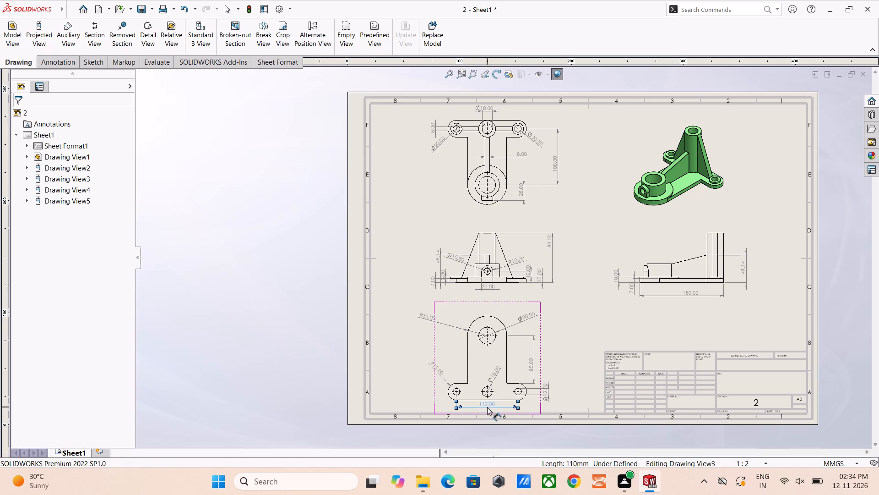
right_click(487, 407)
left_click(494, 435)
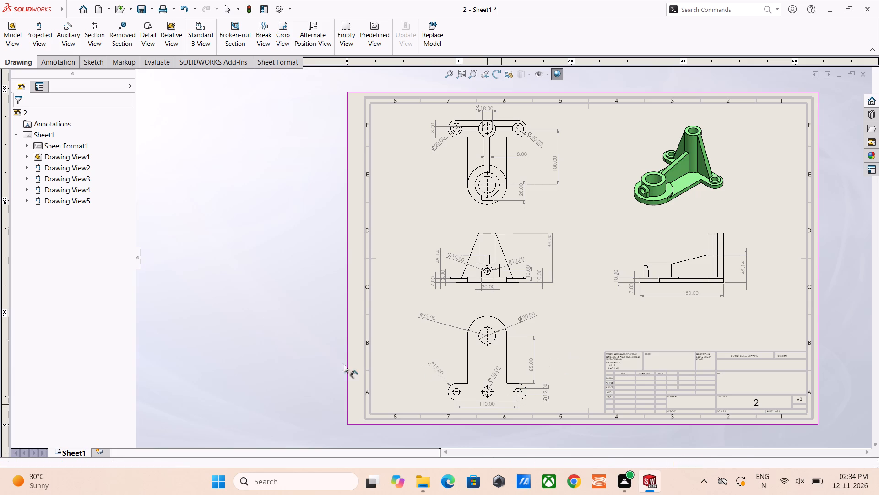
key("Escape")
key("Escape")
key("Escape")
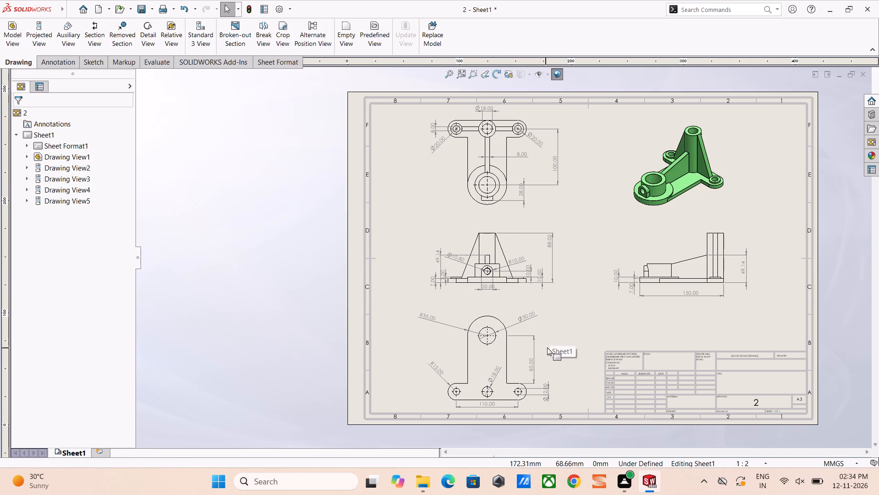
Move the base plate view up slightly, closer to the front view above it.
left_click(619, 329)
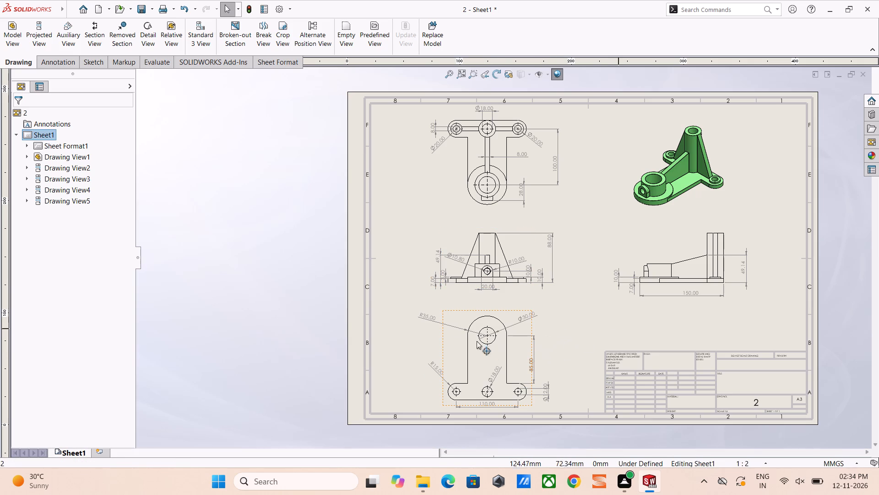
left_click_drag(441, 343, 445, 328)
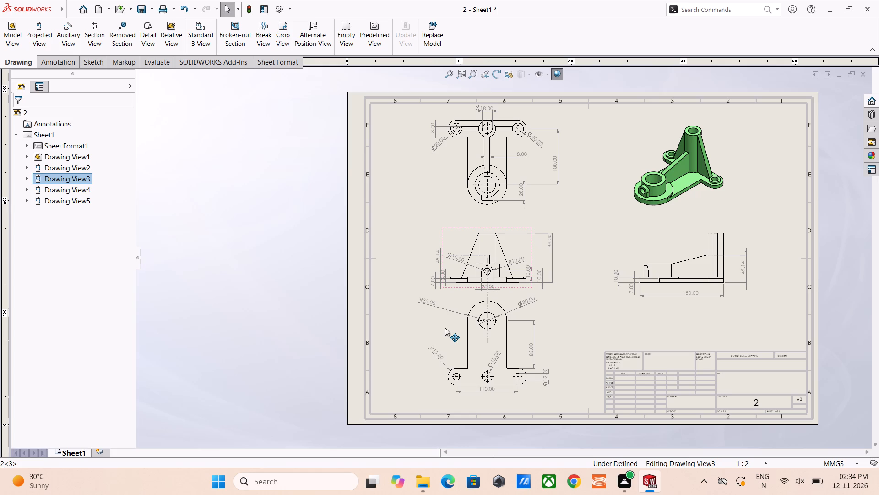
Move the base plate view down slightly, away from the front view above it.
left_click_drag(445, 328, 443, 332)
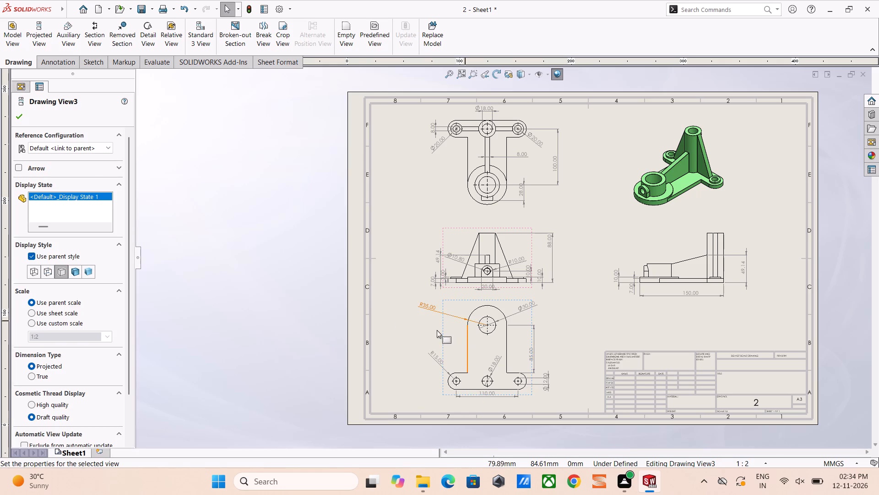
left_click_drag(442, 330, 444, 335)
left_click(349, 329)
Move the 110.00 hole-spacing dimension slightly farther below the base plate view.
scroll(500, 403, "down", 5)
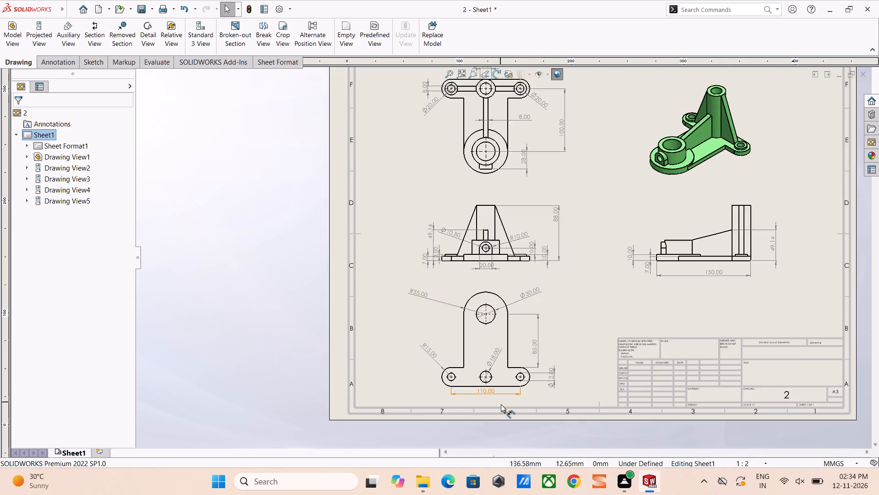
scroll(501, 404, "down", 1)
left_click_drag(477, 376, 476, 388)
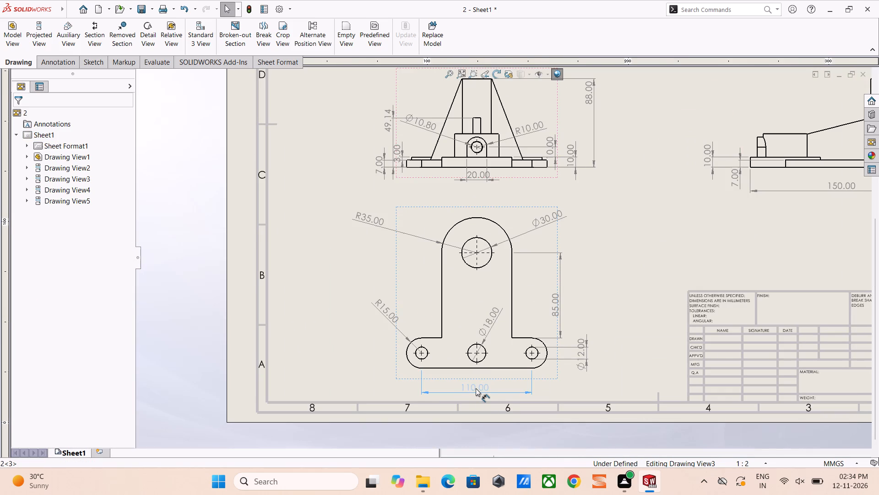
left_click_drag(476, 388, 477, 387)
Move the 20.00 width dimension slightly farther below the front view.
left_click_drag(479, 174, 477, 177)
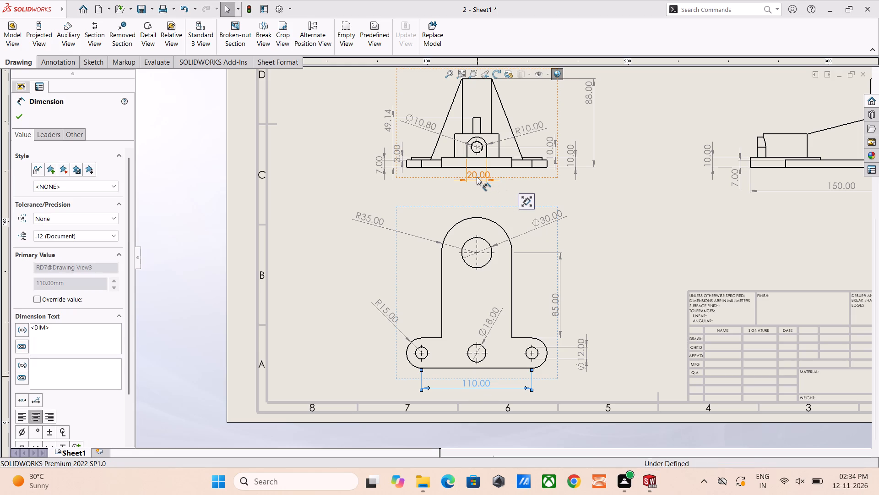
left_click_drag(477, 177, 475, 183)
left_click(190, 225)
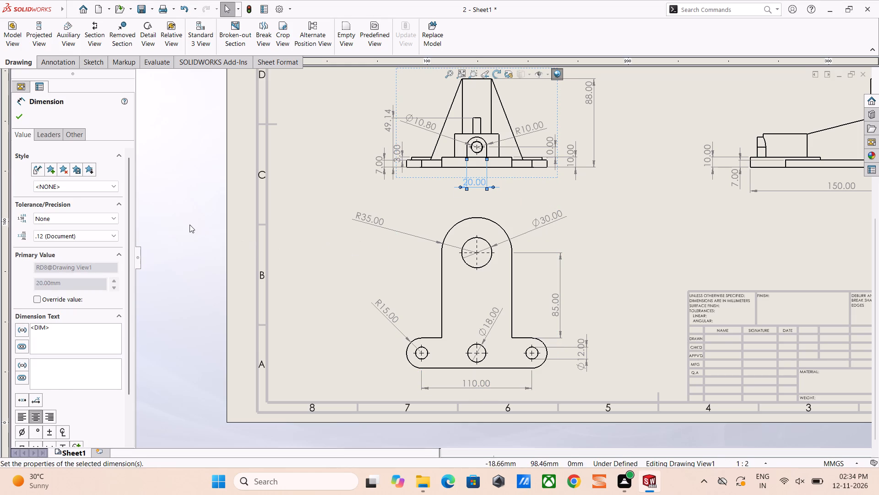
Nudge the Ø10.80 hole dimension's text slightly downward in the front view.
scroll(375, 167, "up", 7)
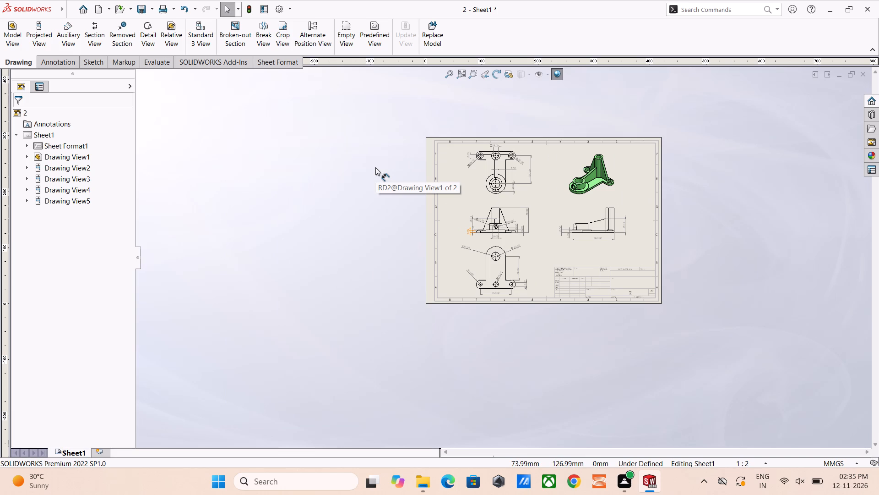
left_click(425, 198)
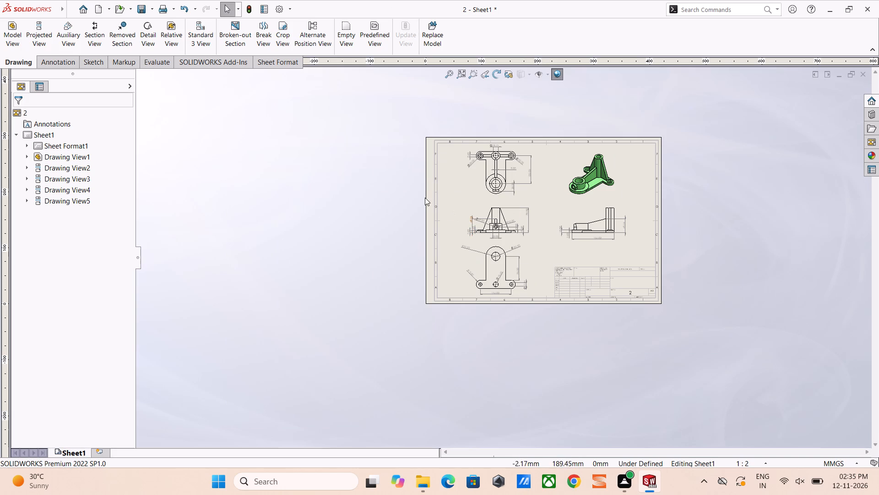
scroll(491, 243, "down", 5)
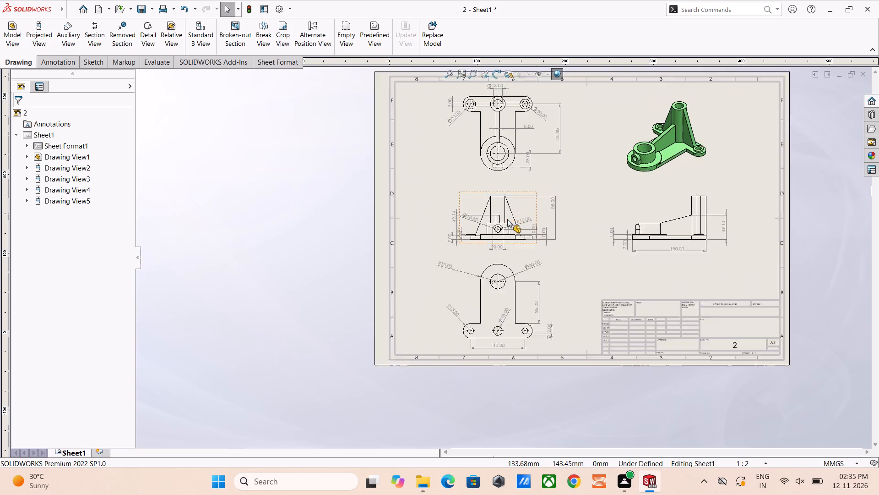
scroll(507, 219, "down", 12)
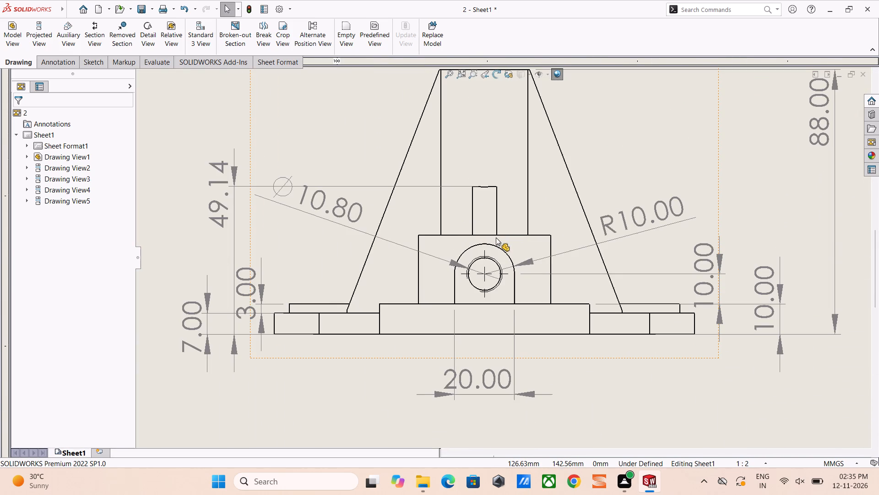
scroll(496, 237, "up", 2)
scroll(568, 251, "up", 5)
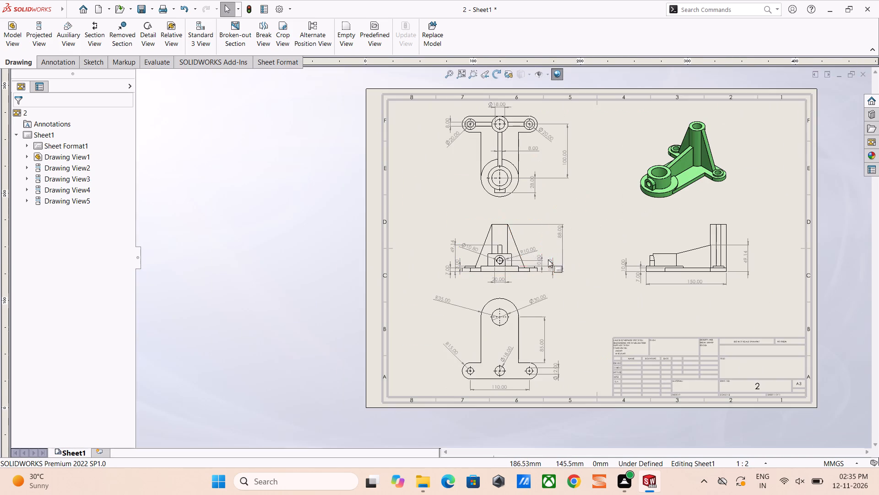
scroll(465, 259, "down", 8)
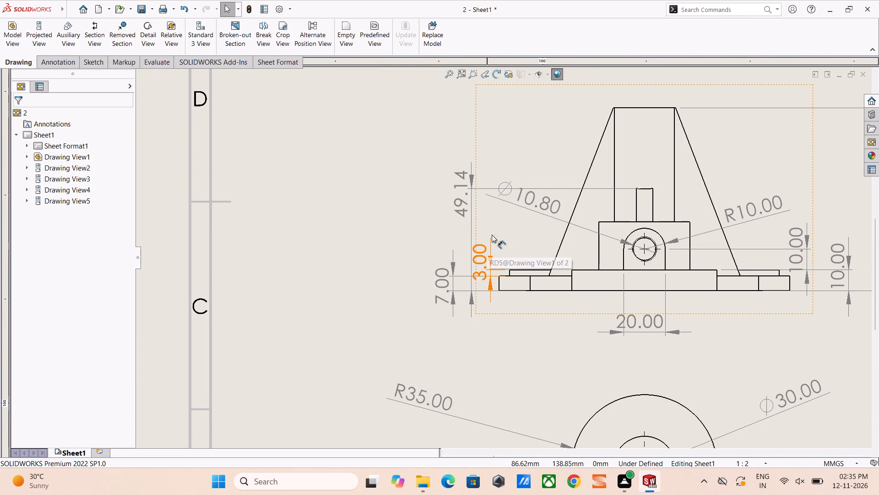
left_click_drag(526, 202, 529, 210)
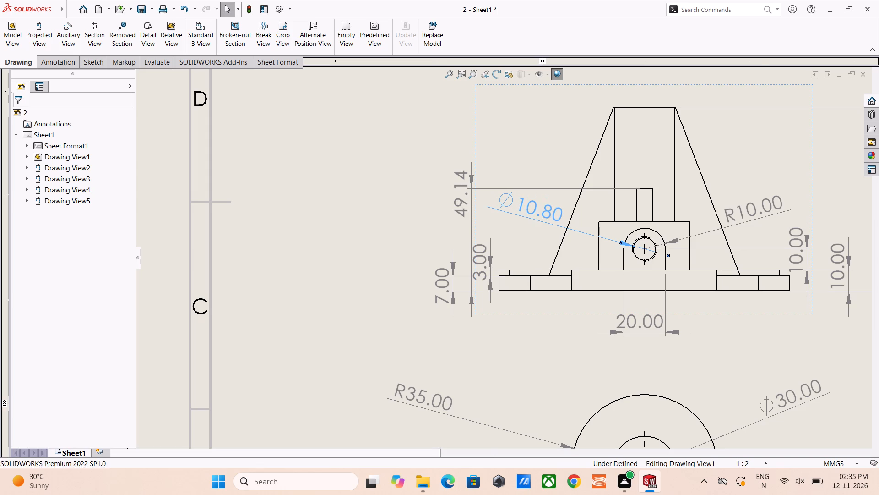
scroll(525, 207, "up", 9)
left_click(744, 268)
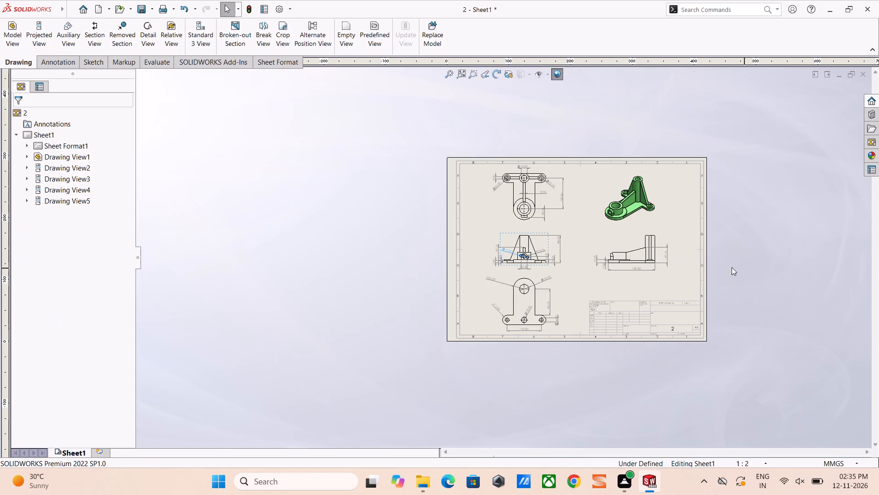
Shift the 49.14 and 7.00 height dimensions slightly farther out from the front view's left side.
scroll(474, 231, "down", 5)
scroll(520, 278, "down", 8)
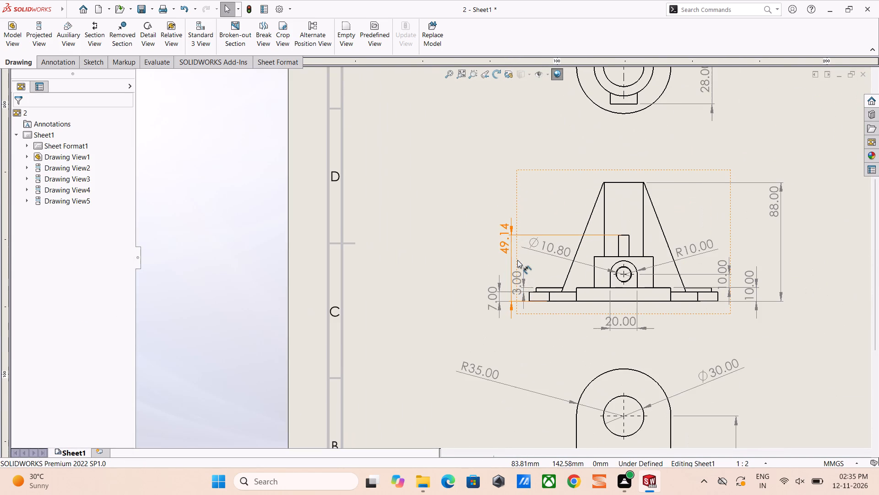
left_click_drag(510, 234, 505, 235)
left_click(224, 223)
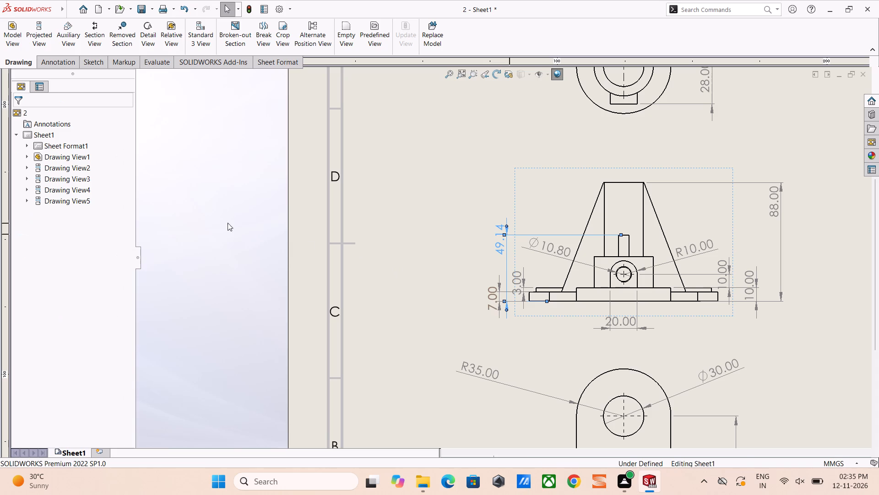
left_click_drag(491, 298, 481, 298)
left_click(438, 278)
Move the T-shaped top view down slightly, closer to the front view.
scroll(744, 268, "up", 1)
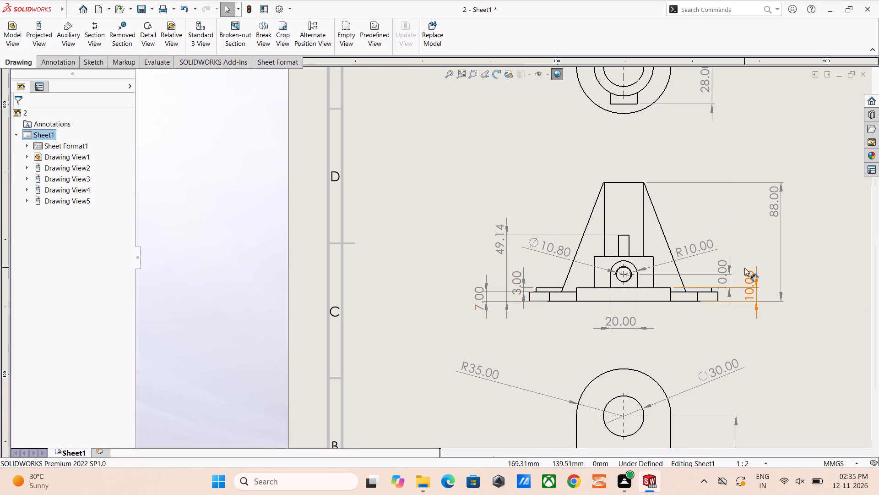
scroll(744, 268, "up", 5)
left_click(842, 251)
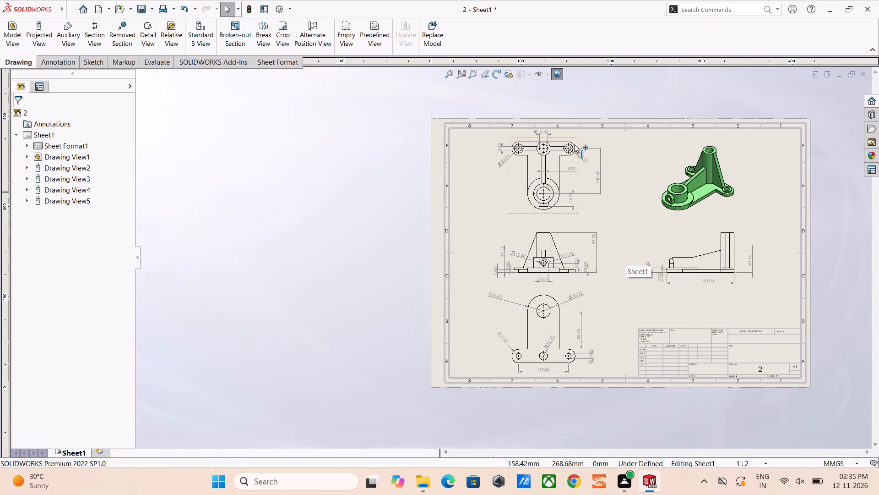
left_click_drag(576, 137, 577, 144)
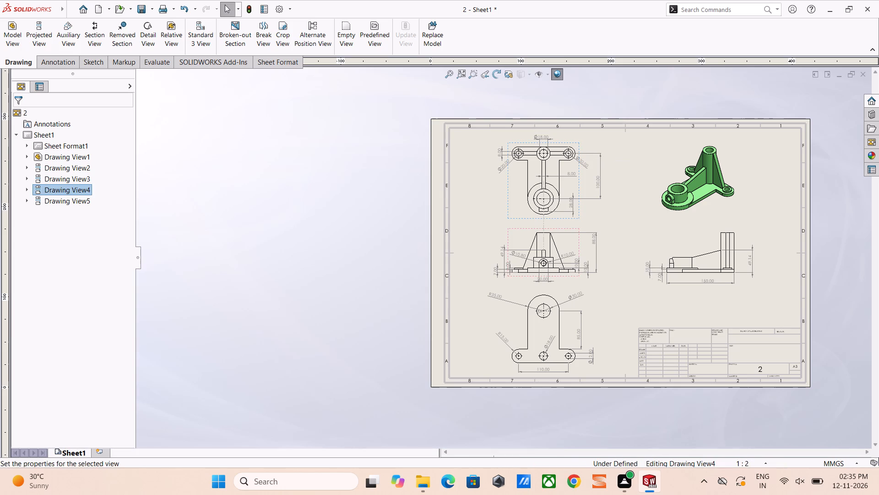
left_click(574, 100)
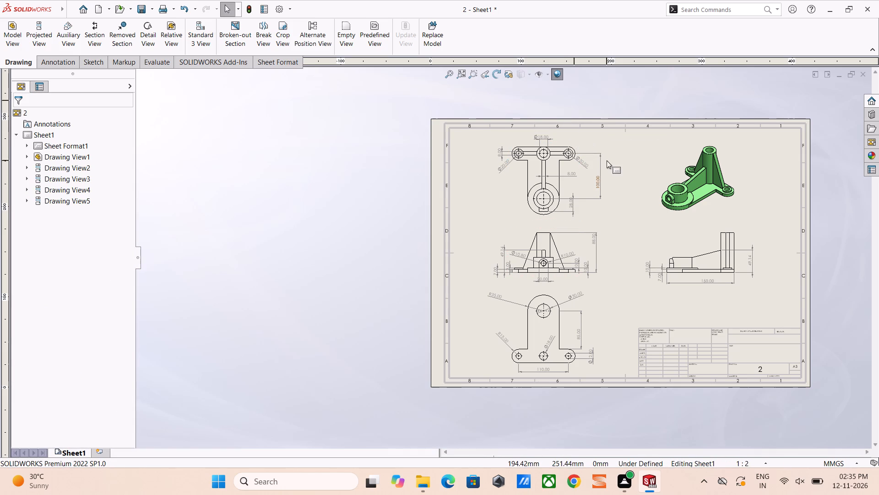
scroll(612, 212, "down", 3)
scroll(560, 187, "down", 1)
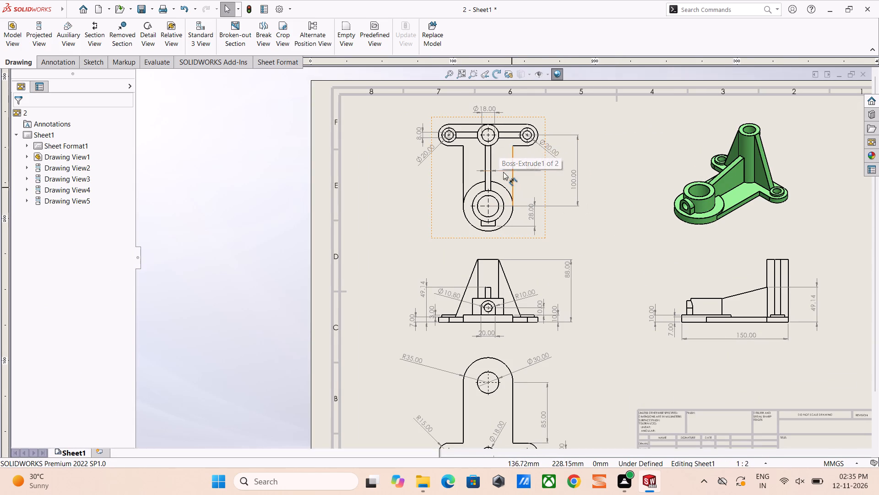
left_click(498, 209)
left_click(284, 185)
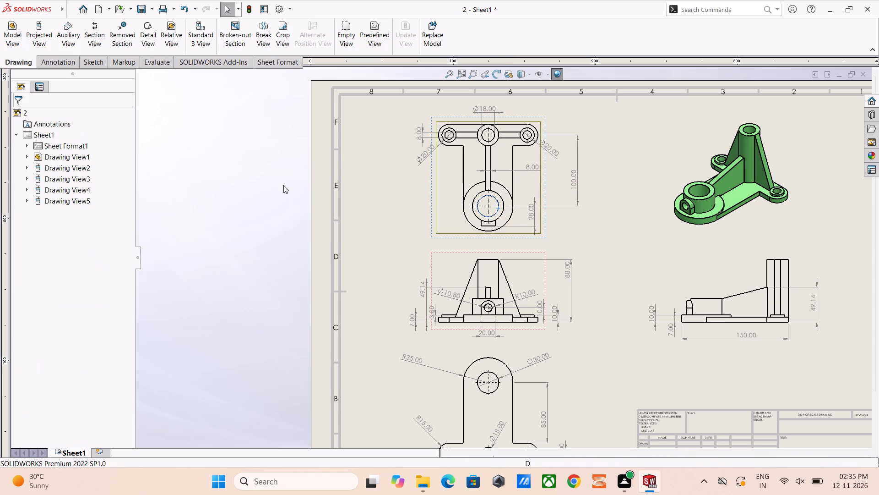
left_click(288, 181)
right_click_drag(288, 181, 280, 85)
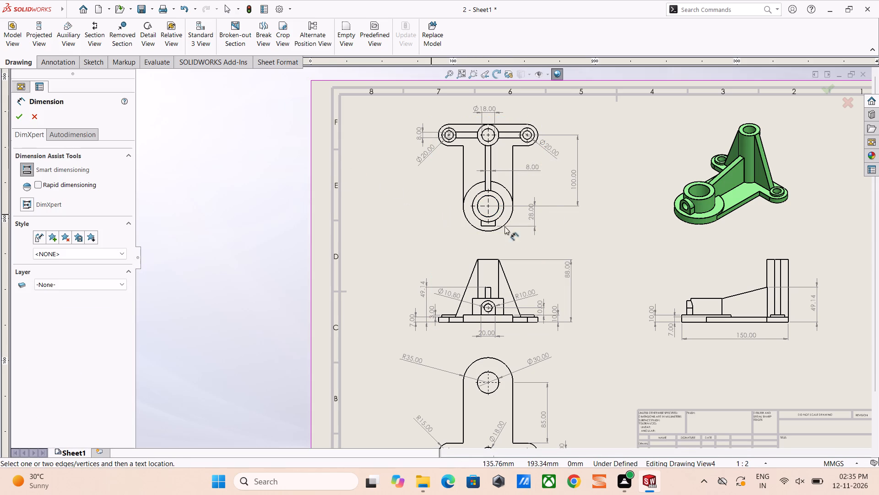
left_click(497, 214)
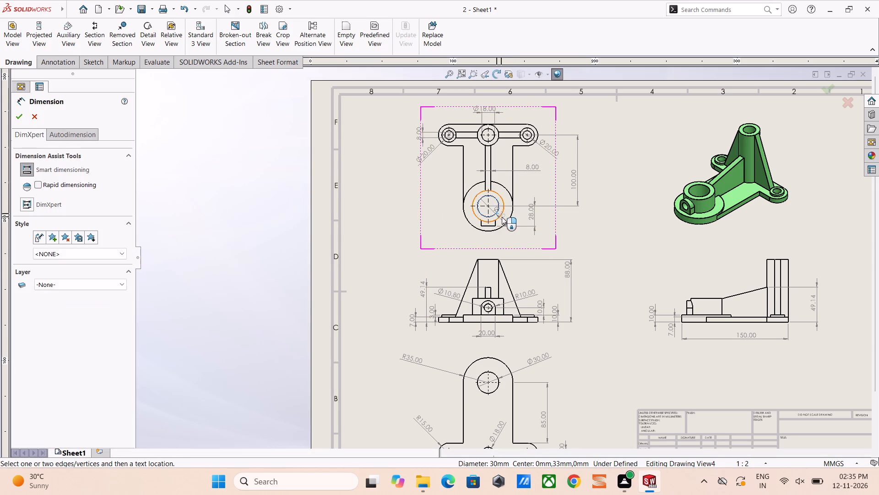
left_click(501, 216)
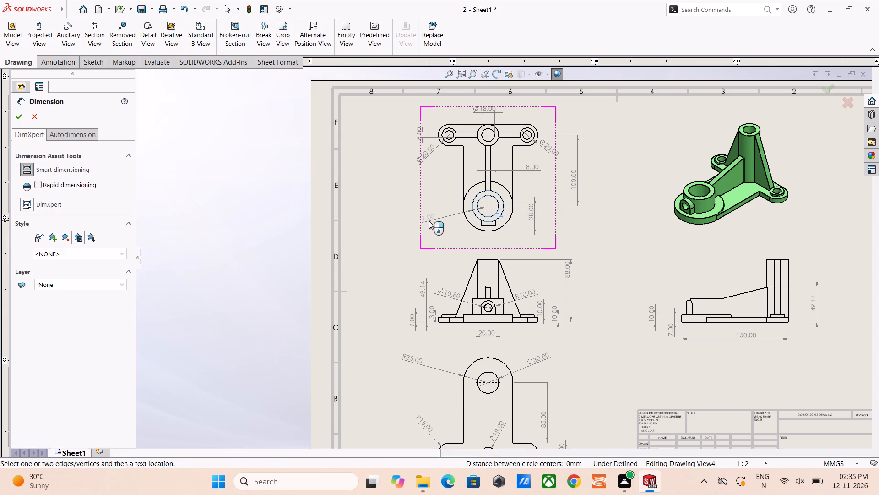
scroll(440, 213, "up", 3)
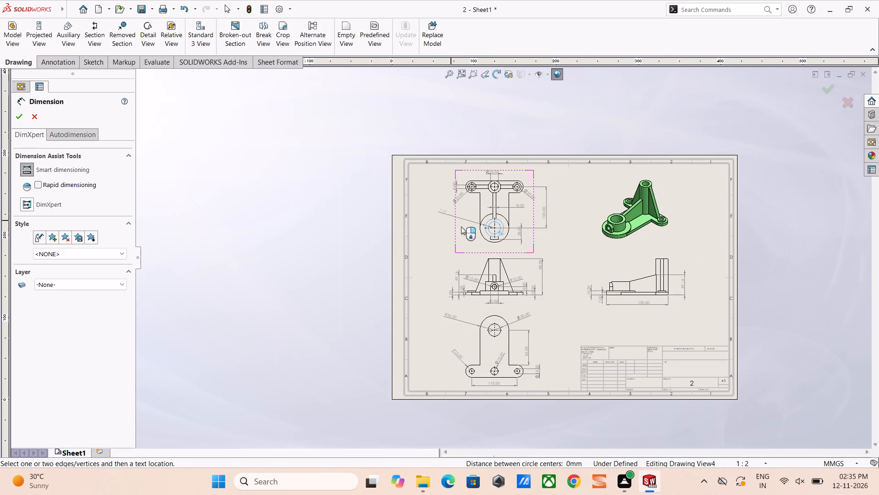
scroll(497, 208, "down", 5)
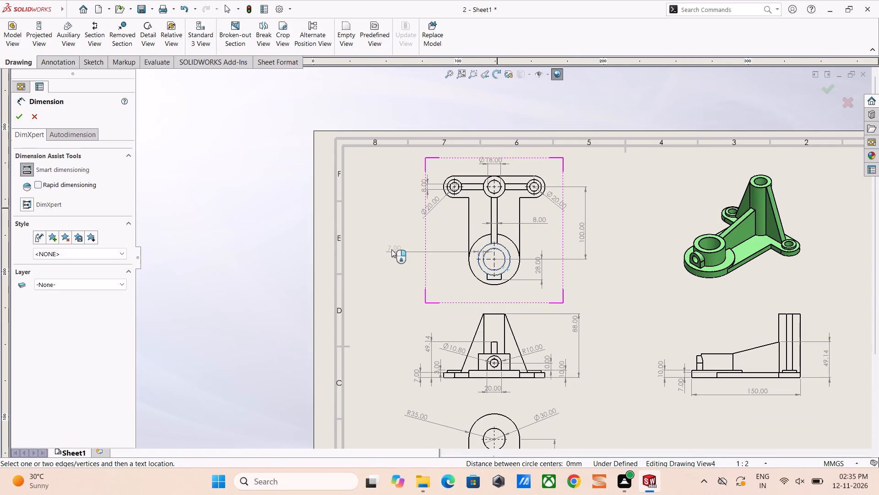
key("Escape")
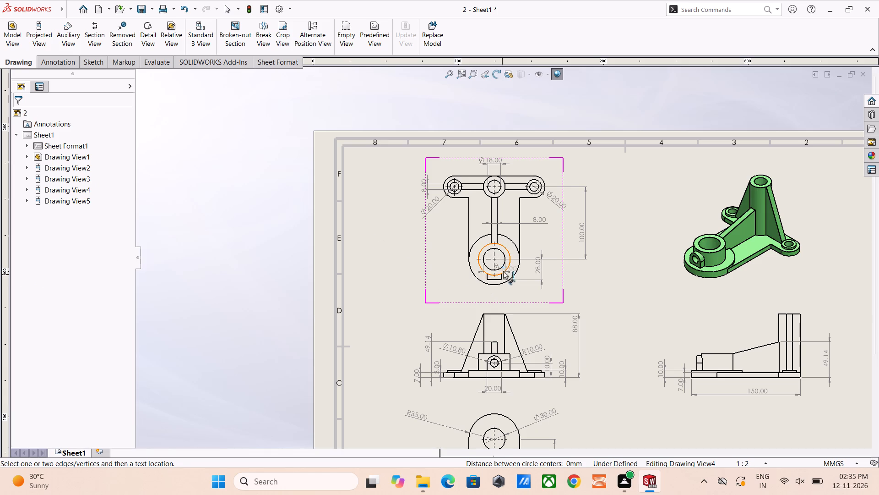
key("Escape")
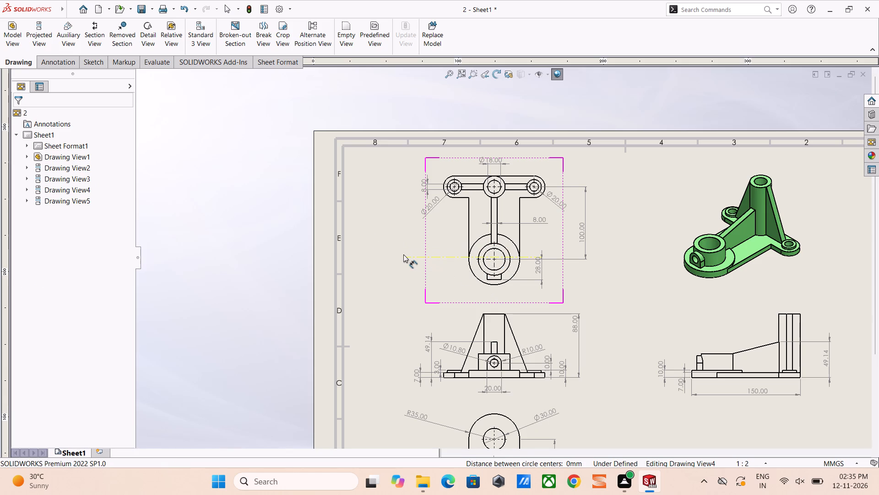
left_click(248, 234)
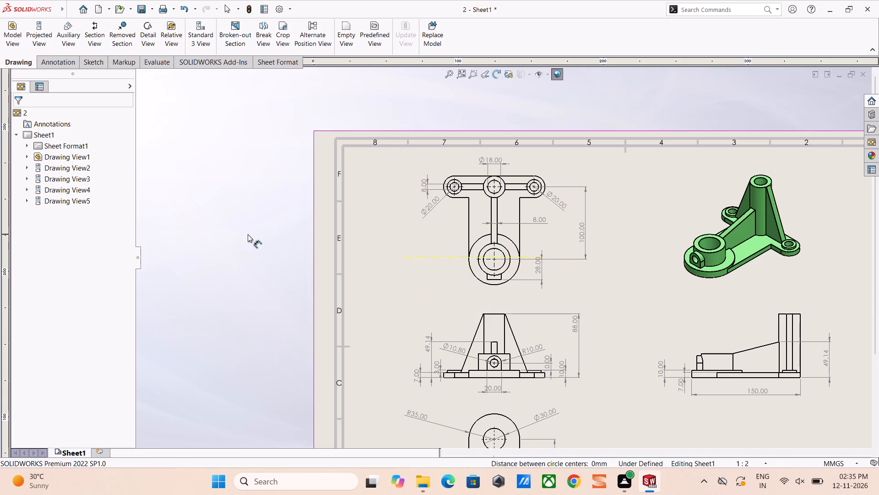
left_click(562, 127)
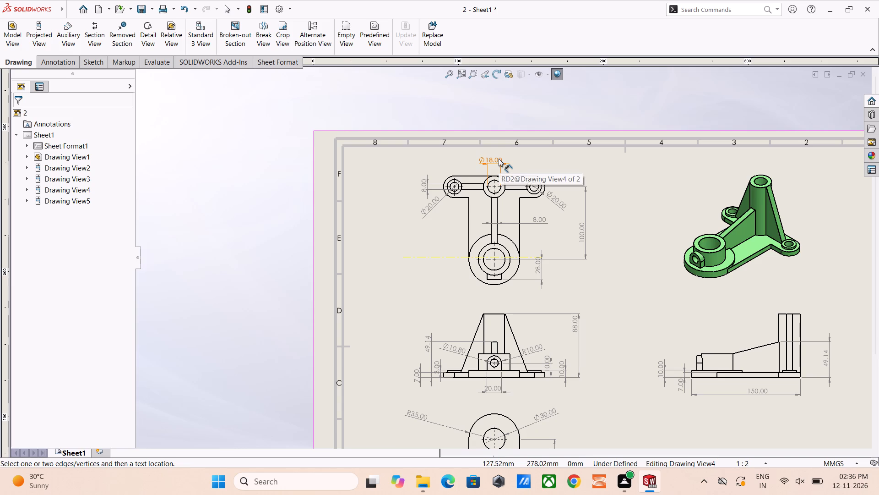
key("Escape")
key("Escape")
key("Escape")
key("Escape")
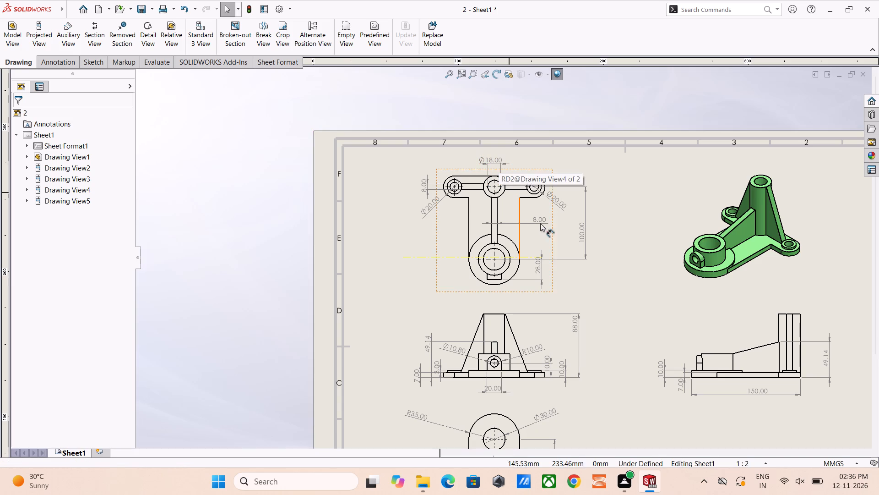
Move the 150.00 length dimension slightly farther below the side view.
scroll(624, 151, "up", 4)
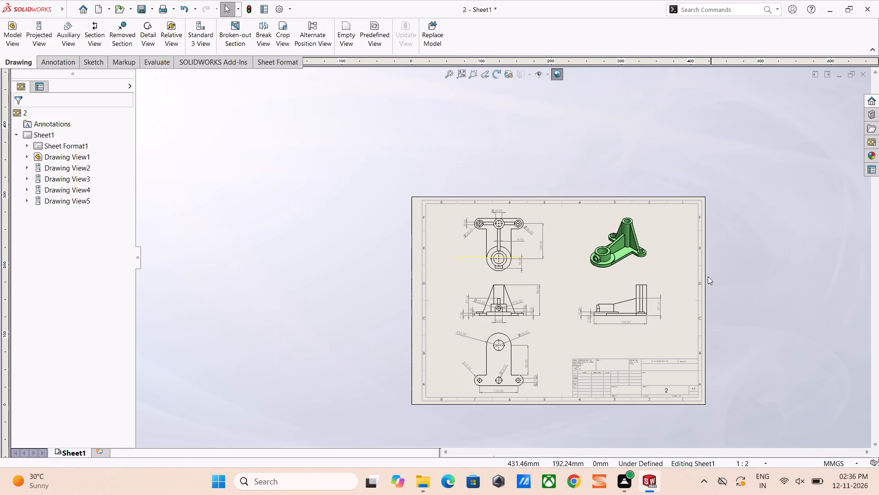
scroll(703, 283, "down", 4)
left_click(697, 282)
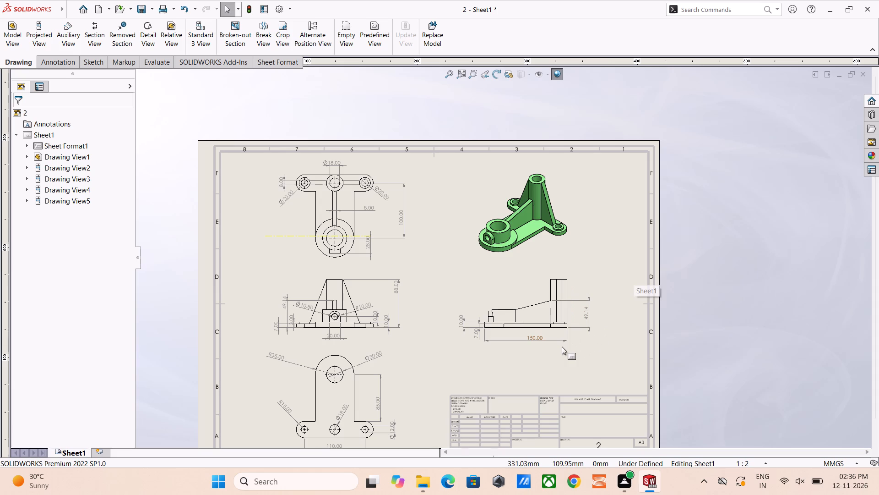
left_click_drag(534, 337, 528, 340)
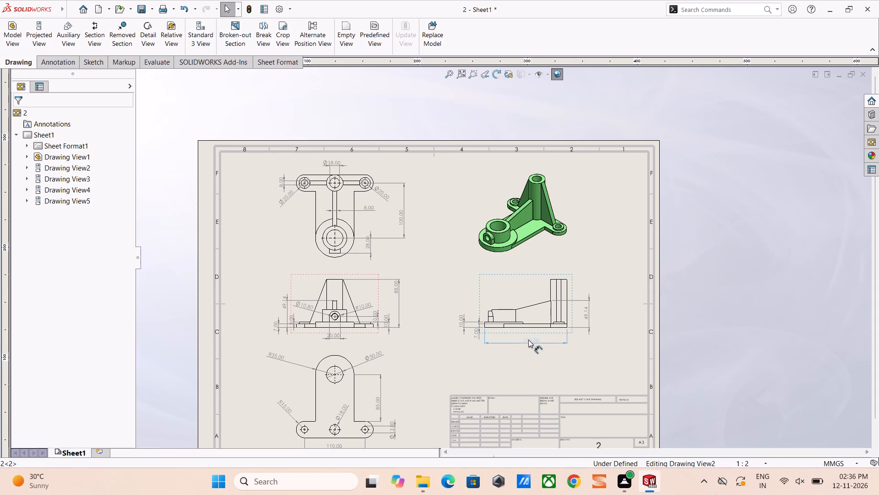
left_click_drag(528, 340, 526, 339)
left_click(700, 335)
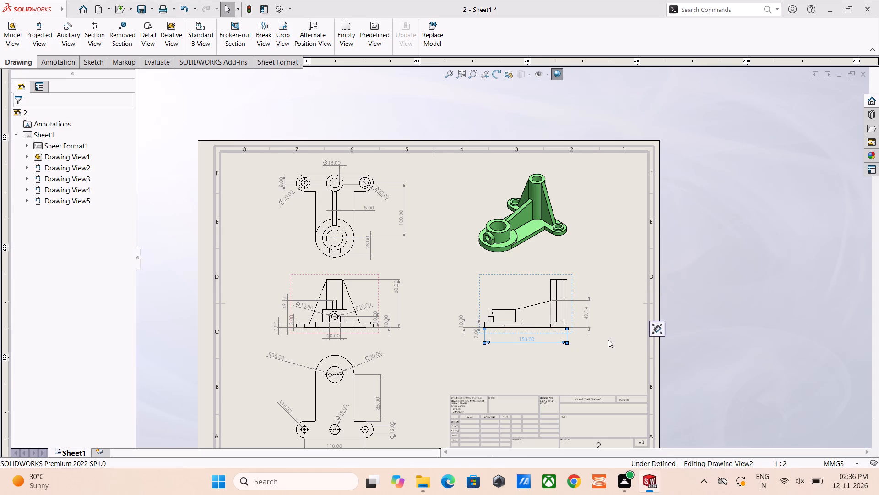
Inspect the side view, the title block and the overall sheet layout for dimension spacing and readability.
scroll(544, 322, "down", 8)
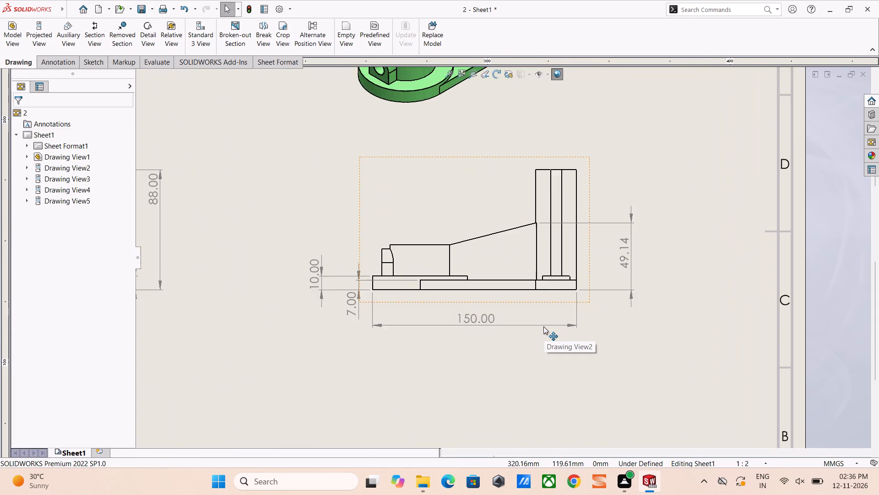
scroll(543, 326, "down", 2)
scroll(550, 321, "up", 3)
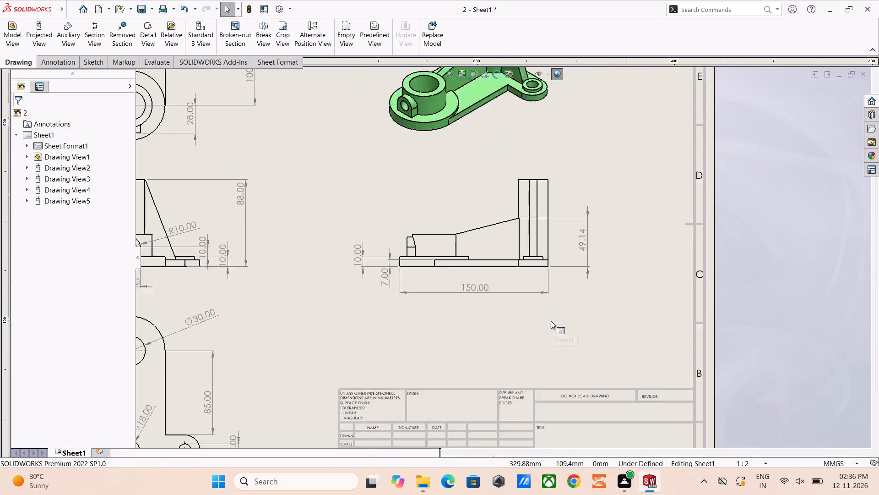
scroll(551, 321, "up", 6)
scroll(534, 342, "down", 7)
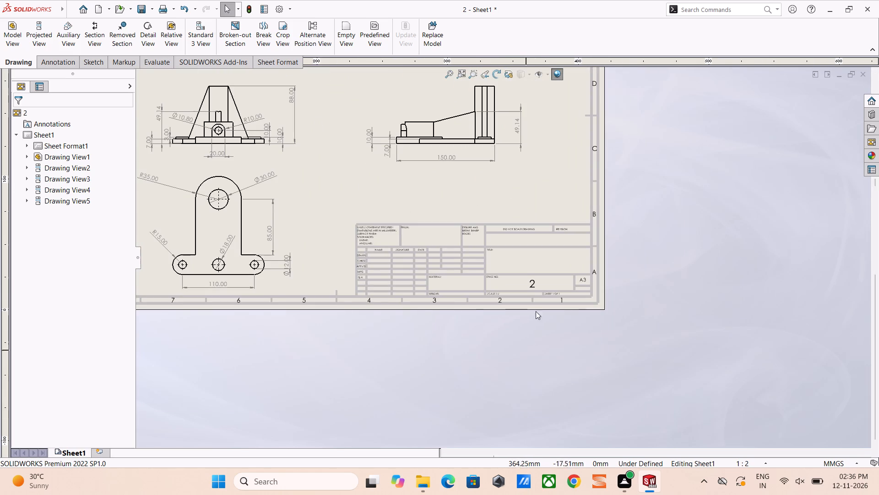
scroll(536, 304, "down", 6)
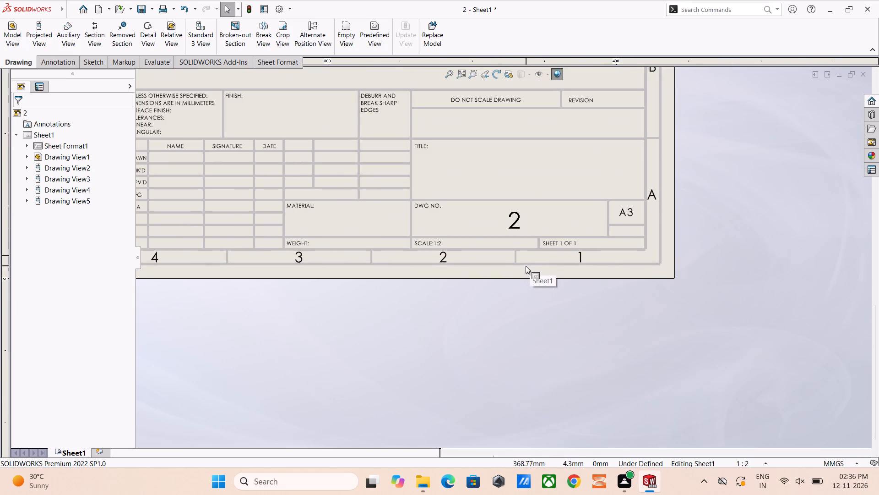
scroll(510, 255, "up", 2)
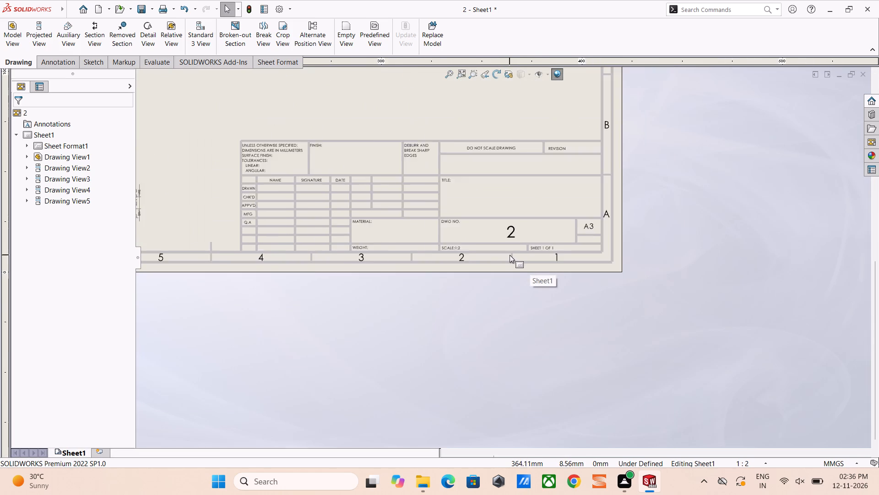
scroll(509, 255, "up", 17)
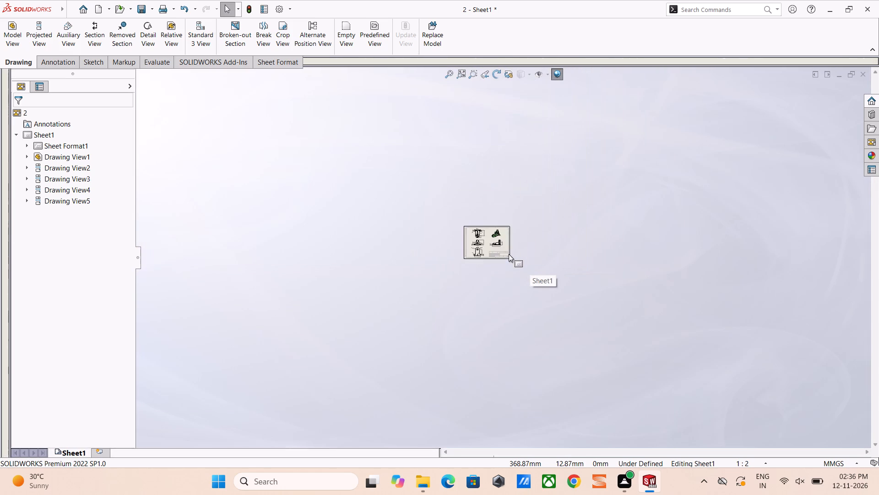
scroll(509, 254, "up", 5)
scroll(515, 262, "down", 6)
scroll(450, 217, "down", 12)
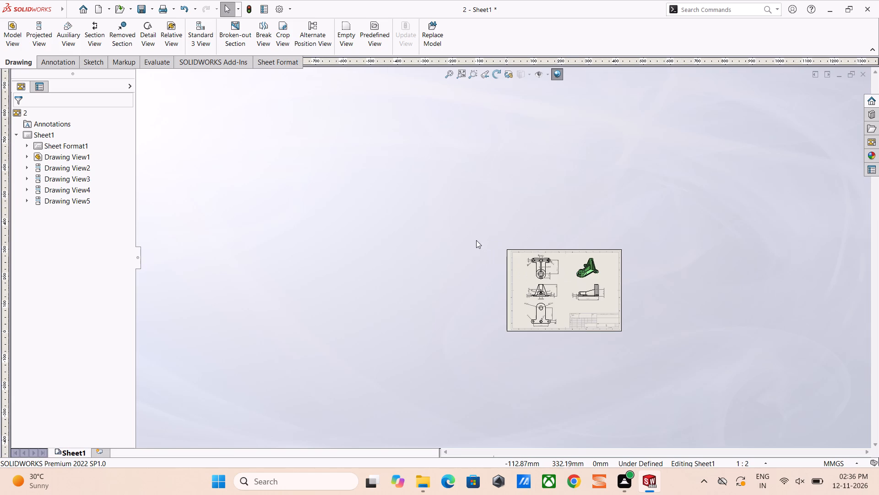
scroll(610, 321, "down", 4)
scroll(574, 300, "down", 10)
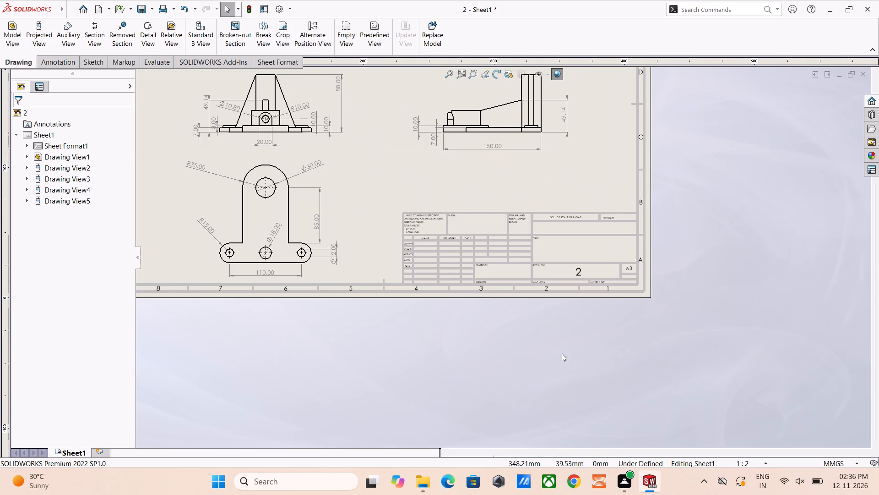
scroll(602, 255, "down", 3)
scroll(602, 255, "up", 5)
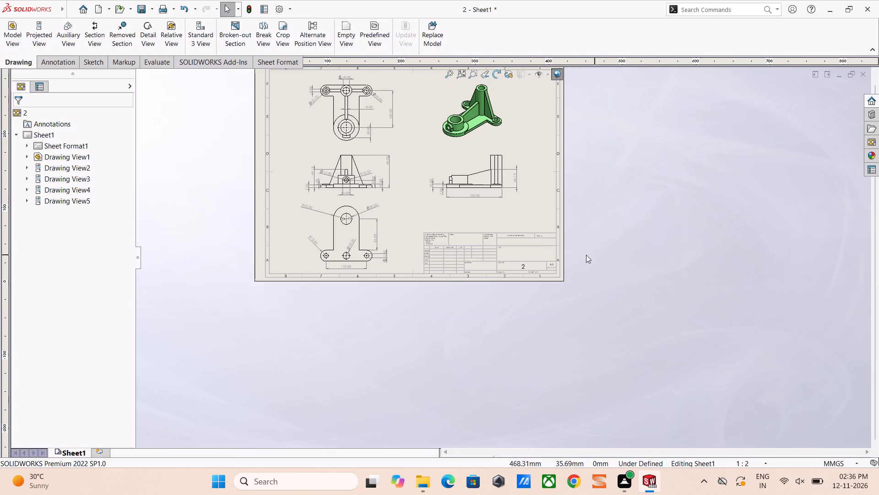
scroll(452, 192, "up", 2)
scroll(335, 131, "down", 4)
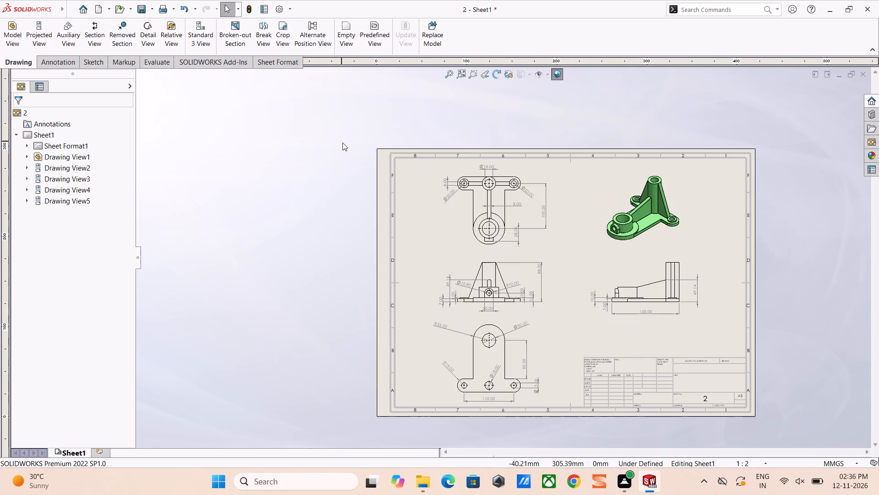
scroll(342, 143, "down", 2)
scroll(665, 277, "up", 8)
scroll(620, 288, "down", 5)
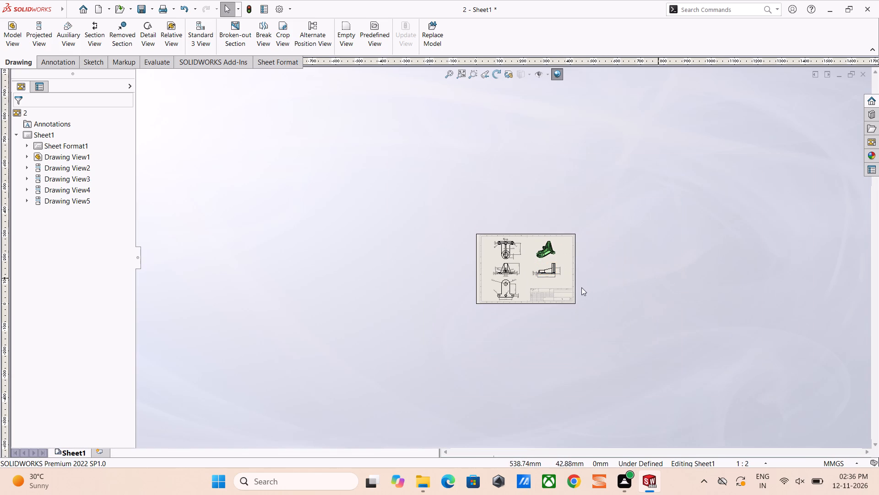
scroll(581, 287, "down", 3)
scroll(285, 247, "down", 7)
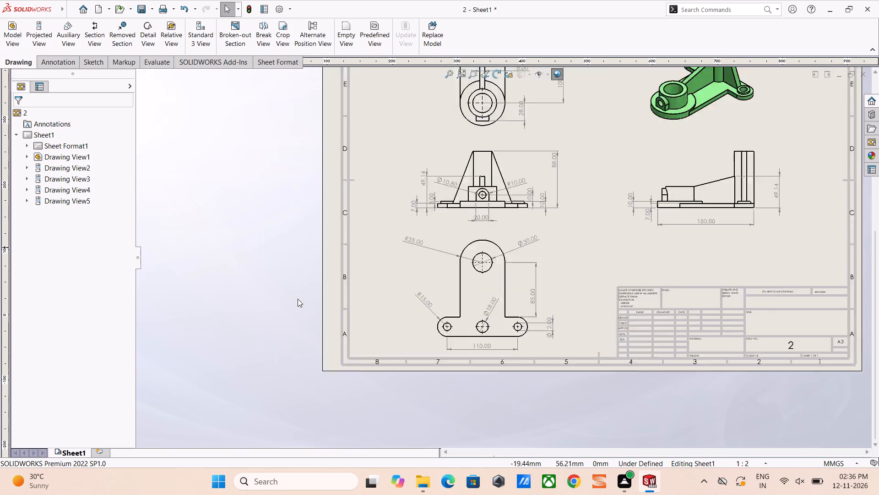
scroll(298, 299, "down", 1)
scroll(479, 321, "up", 5)
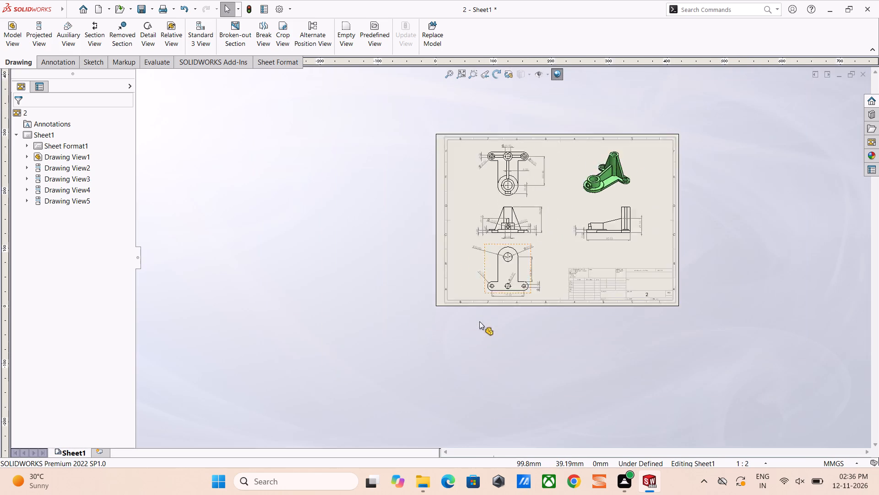
Move the front view's 88.00 height dimension text down to about the middle of its dimension line.
scroll(479, 321, "up", 2)
scroll(524, 222, "down", 7)
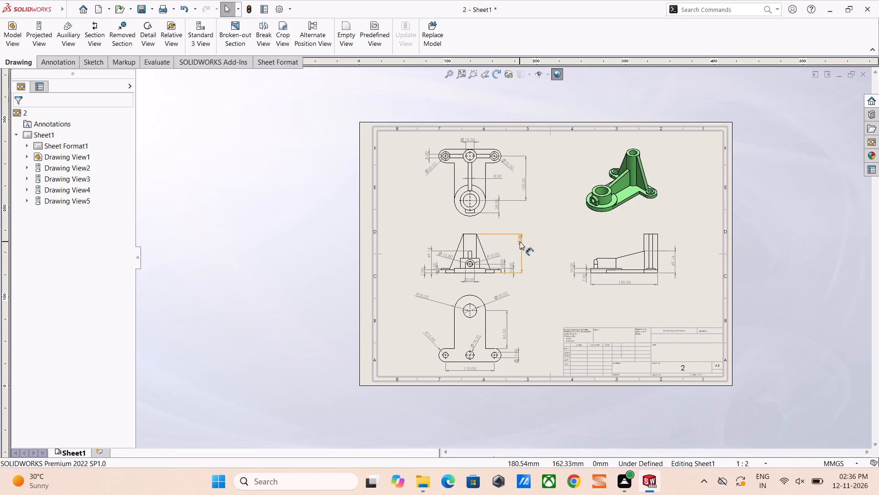
left_click_drag(520, 242, 521, 253)
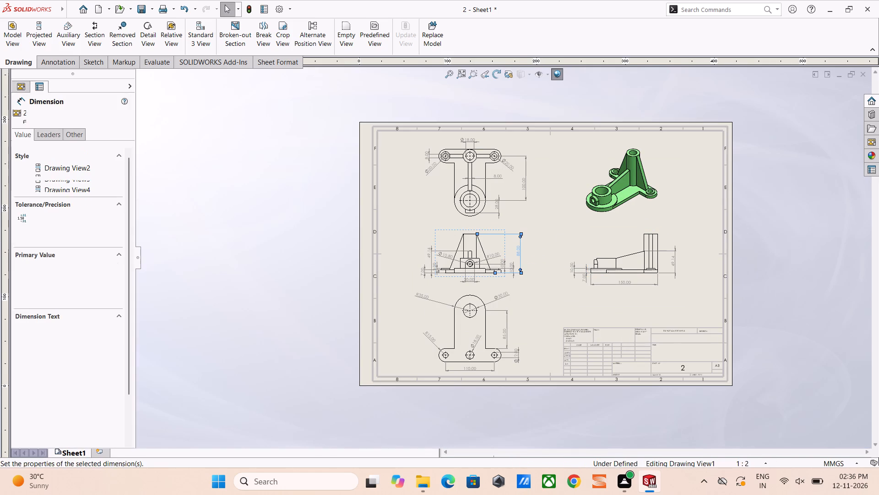
left_click(825, 287)
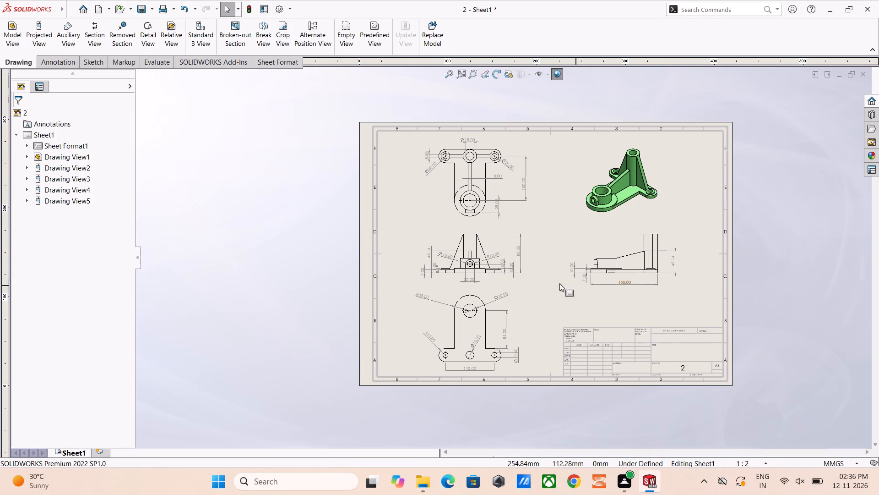
left_click(773, 284)
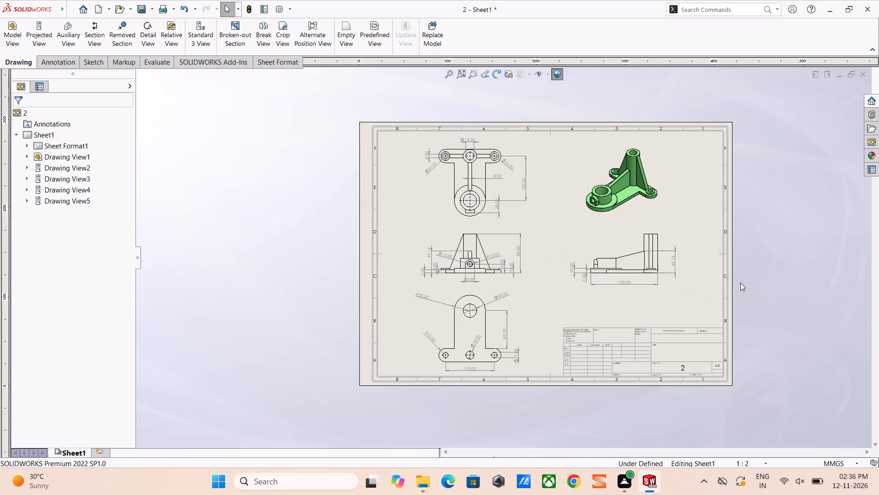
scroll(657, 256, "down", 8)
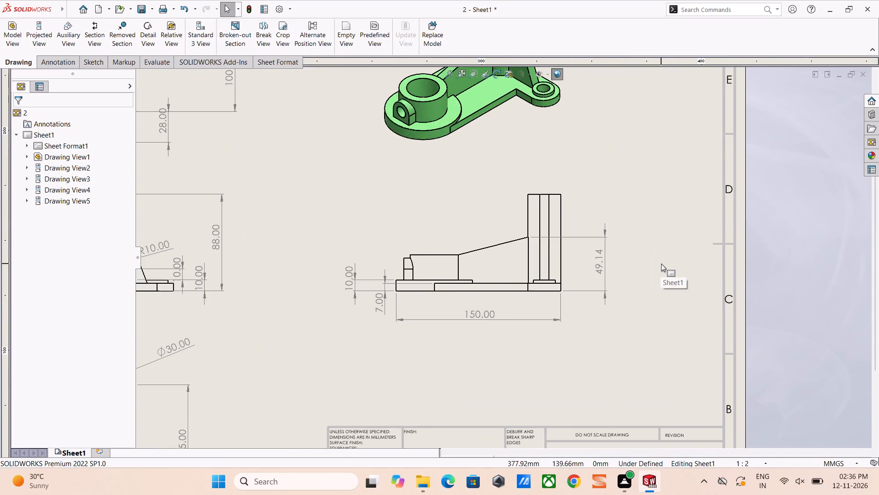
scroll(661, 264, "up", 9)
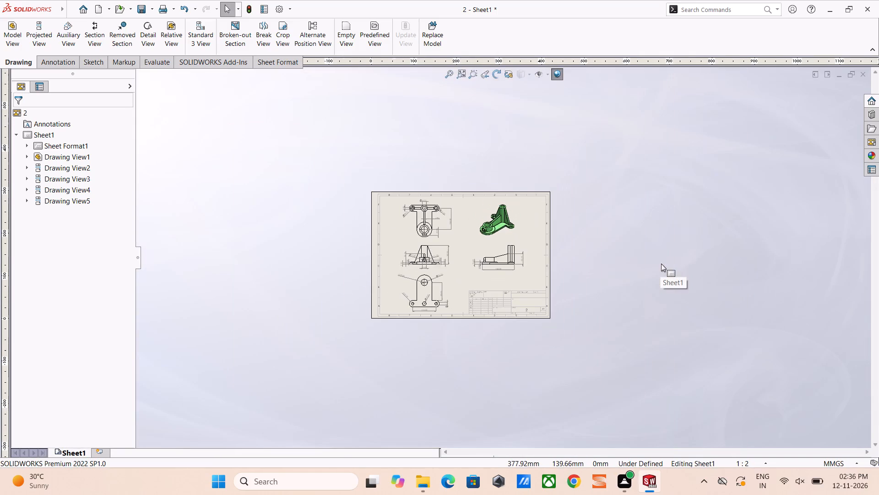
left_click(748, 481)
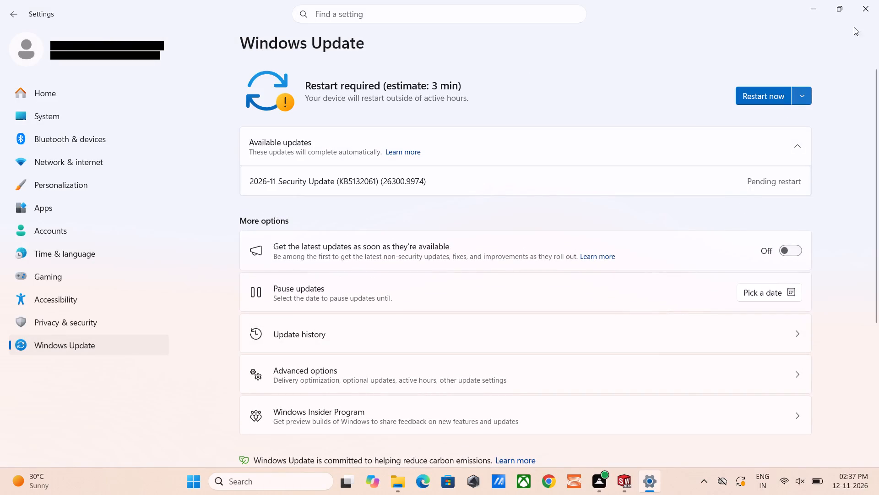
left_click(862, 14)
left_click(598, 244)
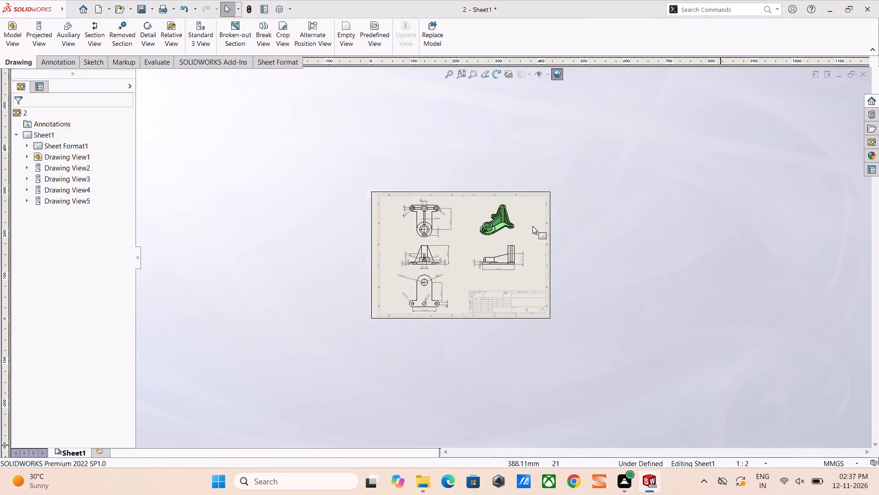
Review all five drawing views and their dimensions on the sheet for completeness and clean placement.
scroll(488, 238, "down", 5)
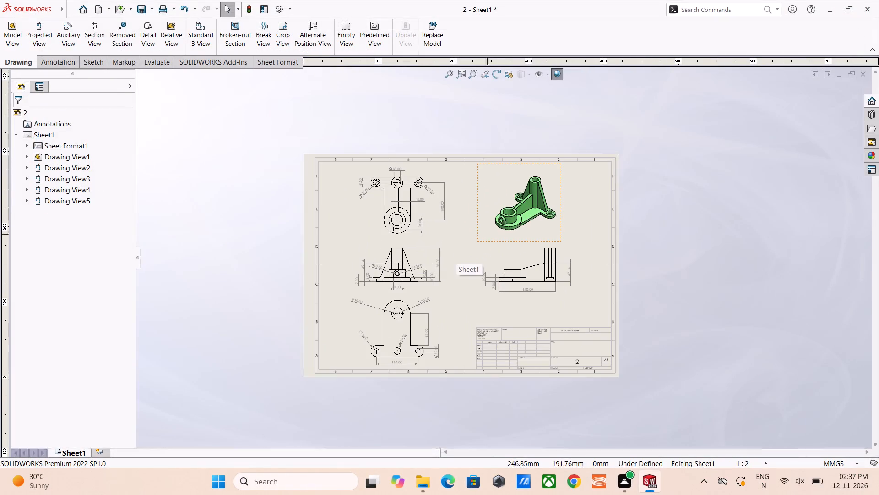
left_click(563, 104)
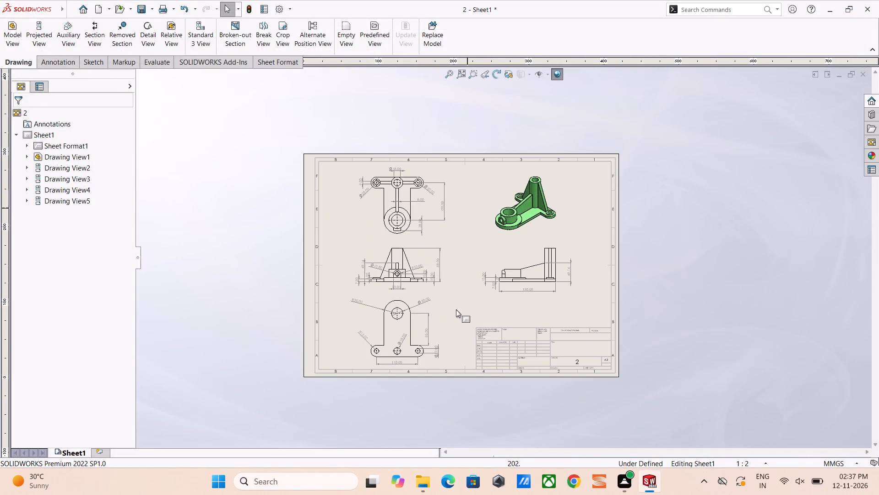
scroll(431, 342, "down", 1)
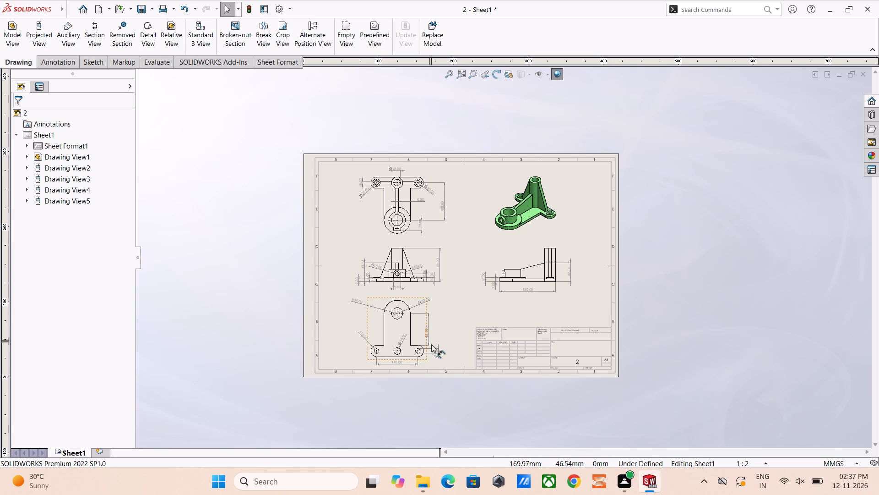
scroll(431, 344, "down", 6)
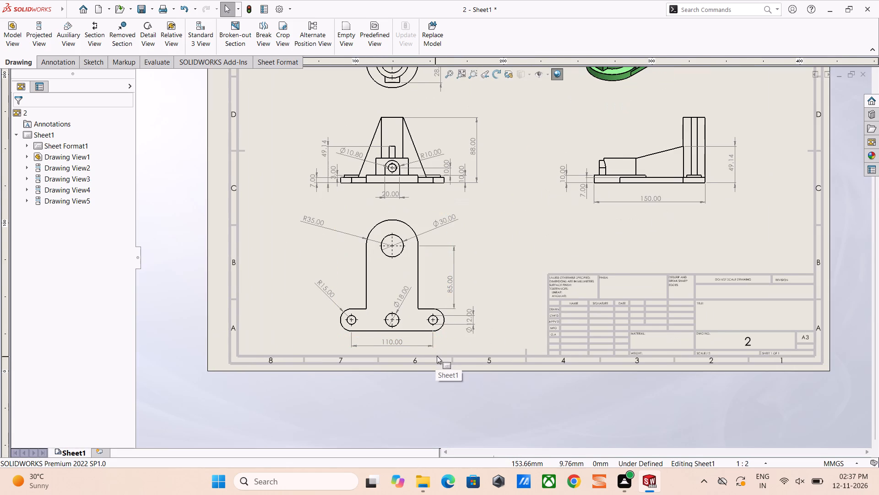
scroll(446, 348, "down", 2)
scroll(449, 346, "up", 1)
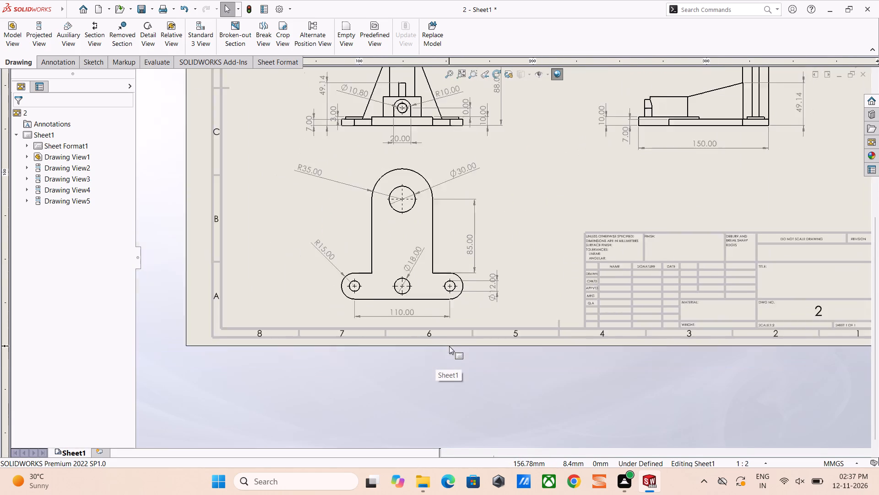
scroll(449, 346, "up", 11)
scroll(523, 199, "up", 6)
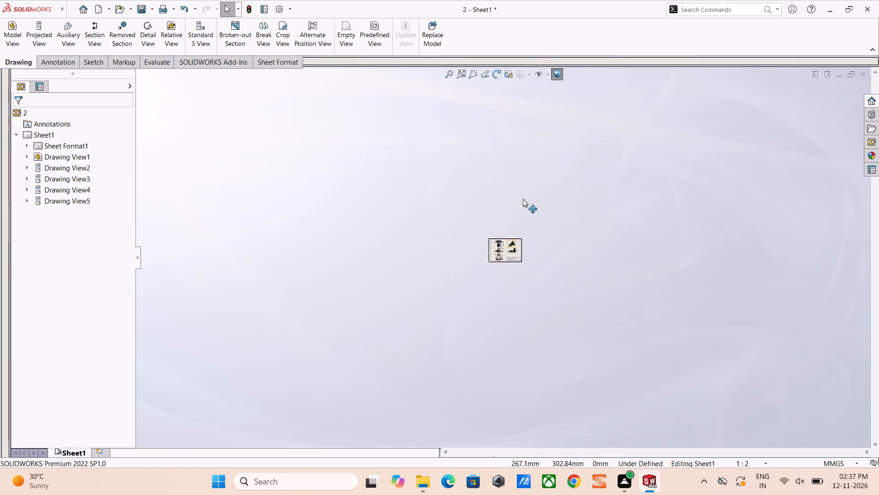
scroll(523, 199, "up", 1)
scroll(467, 263, "up", 20)
scroll(467, 263, "up", 2)
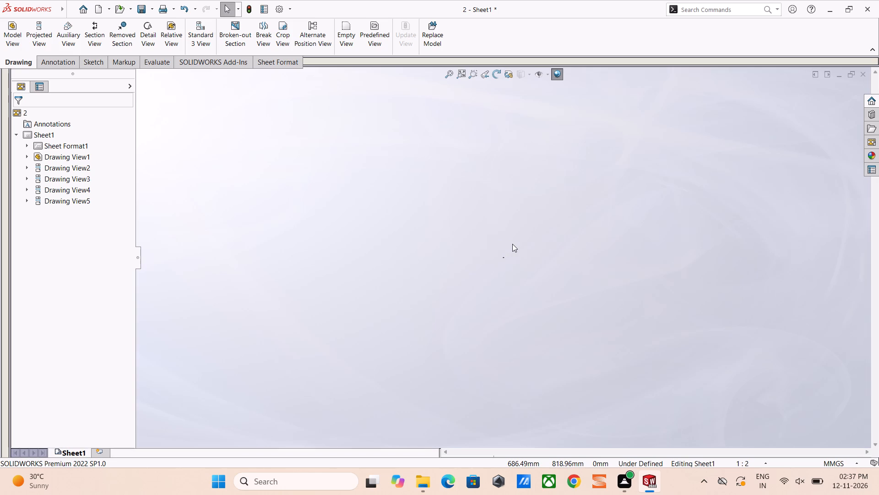
scroll(512, 244, "up", 20)
scroll(512, 244, "up", 10)
scroll(512, 244, "down", 14)
scroll(453, 177, "down", 17)
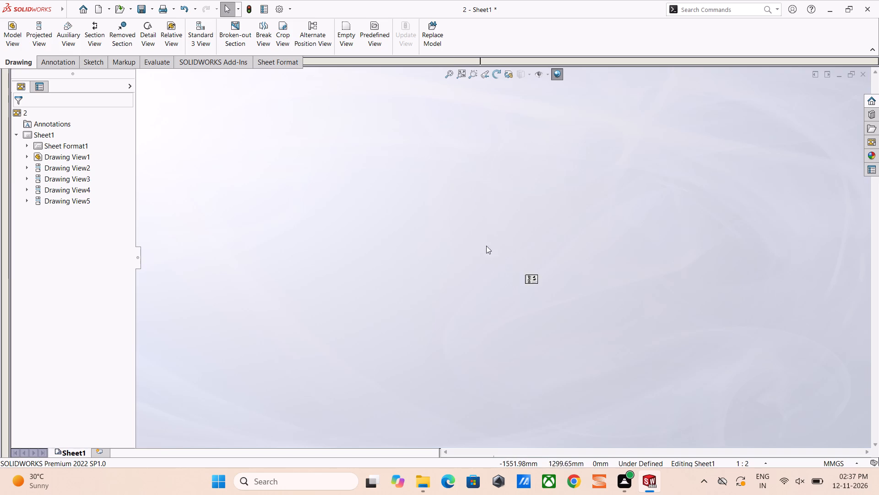
scroll(486, 246, "down", 6)
scroll(598, 302, "down", 8)
scroll(502, 162, "down", 13)
scroll(429, 172, "down", 7)
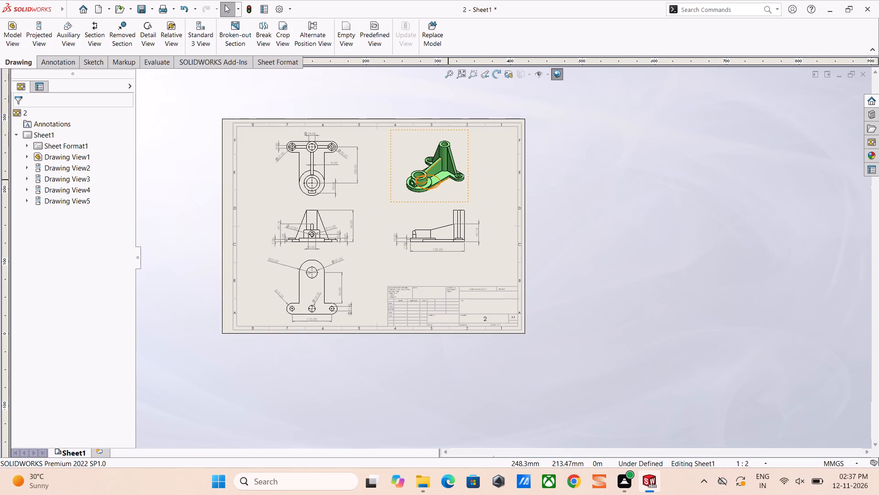
scroll(297, 144, "up", 3)
scroll(274, 143, "down", 2)
left_click(268, 129)
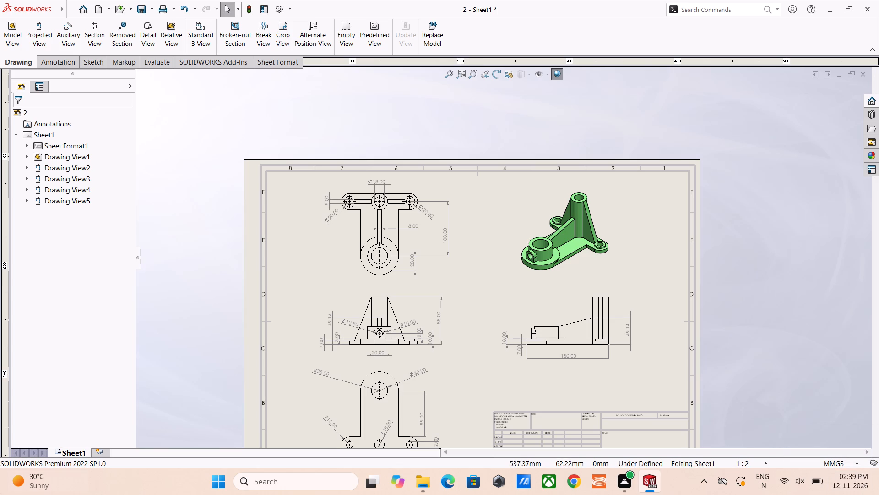
scroll(119, 484, "down", 4)
scroll(450, 358, "up", 3)
scroll(460, 332, "down", 4)
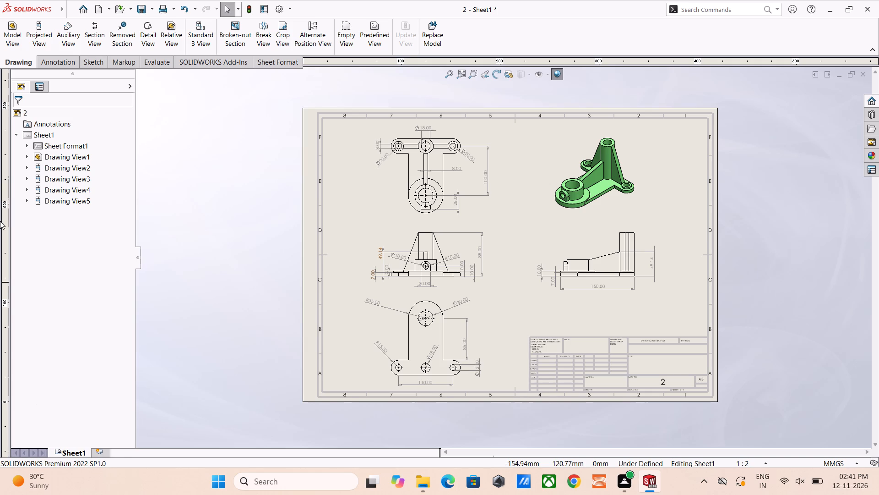
Save the drawing as 2-views in the fuji folder on the Desktop, in SOLIDWORKS Drawing format.
key("ctrl+s")
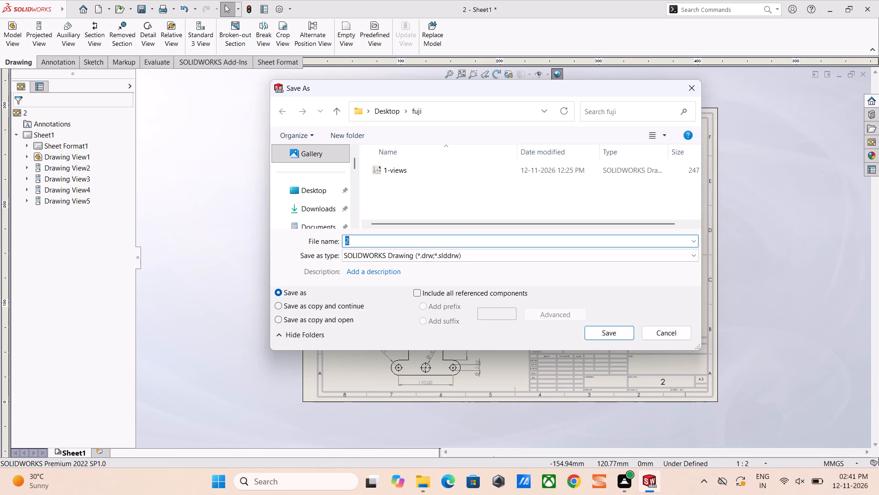
key("Right")
key("minus")
key("v")
type("iews")
key("Return")
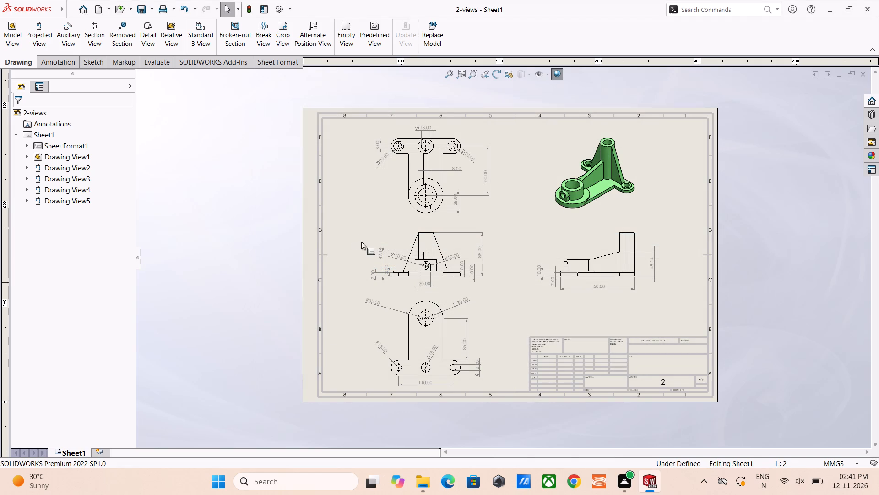
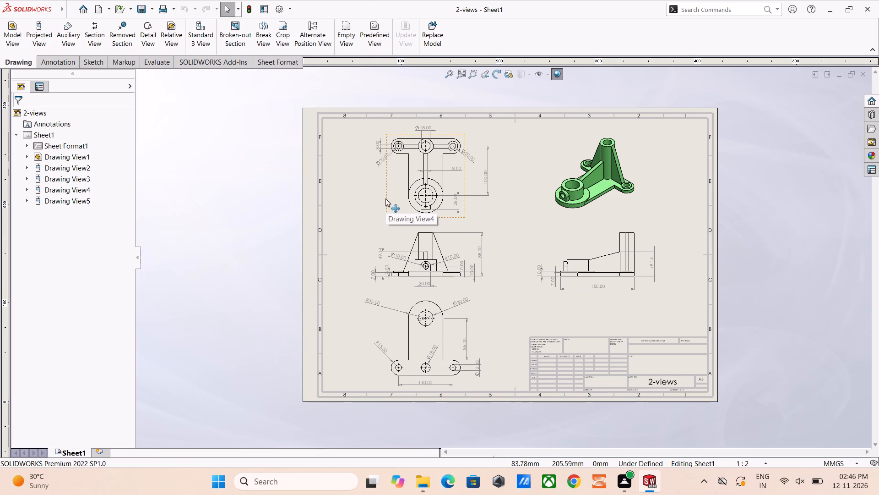
Save the finished 2-views drawing again after a last look over the sheet.
scroll(477, 185, "down", 5)
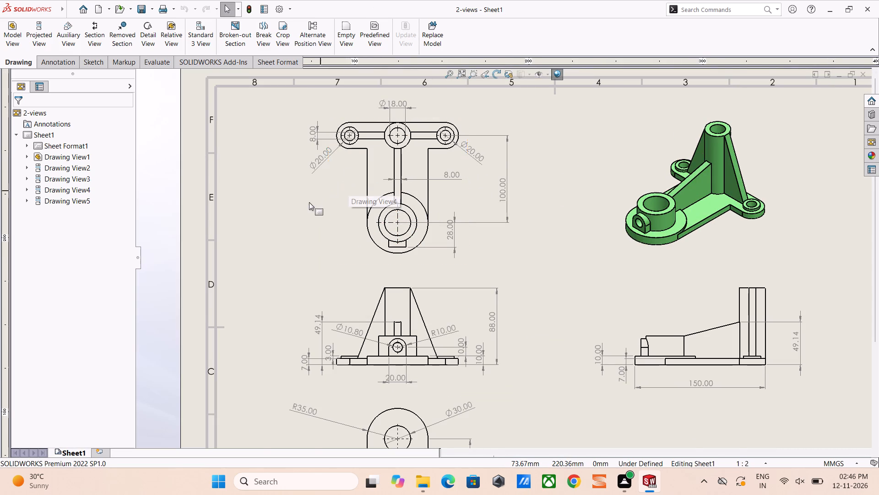
scroll(309, 202, "up", 3)
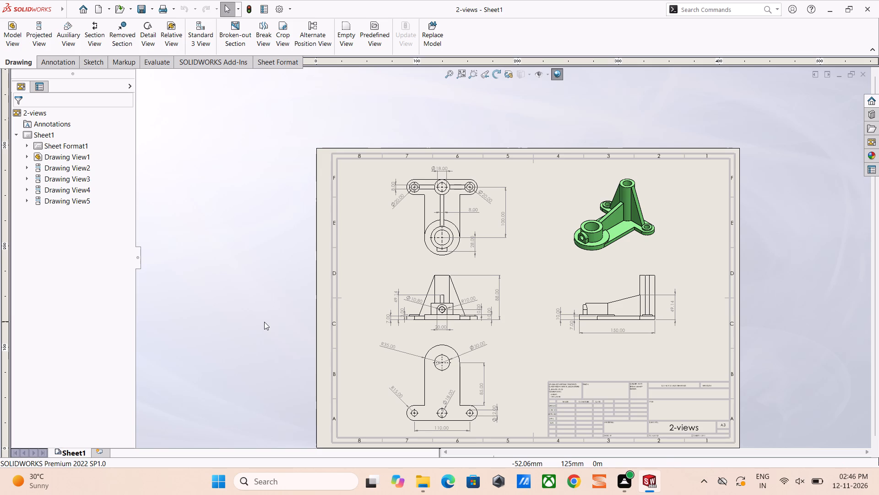
key("ctrl+s")
key("ctrl+s")
scroll(361, 309, "down", 1)
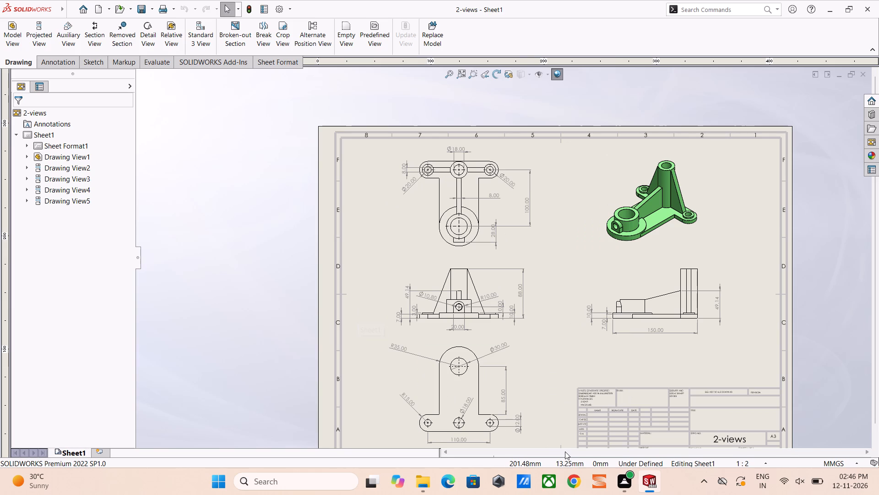
key("ctrl+s")
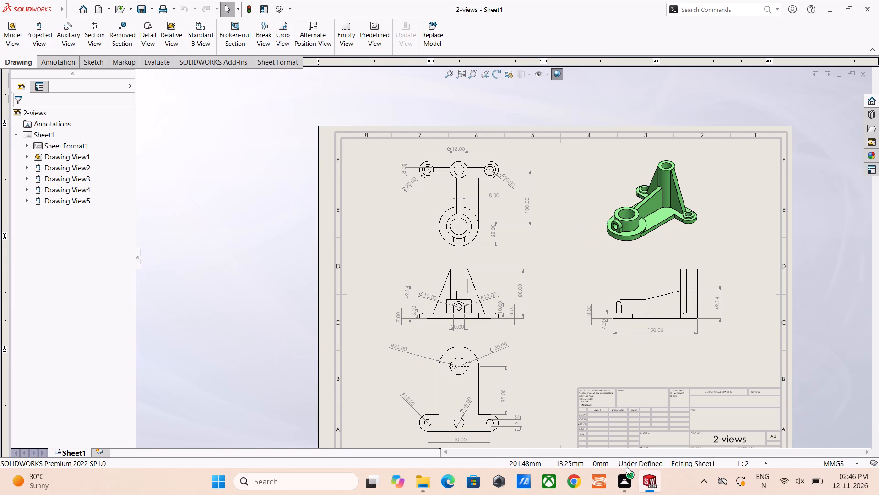